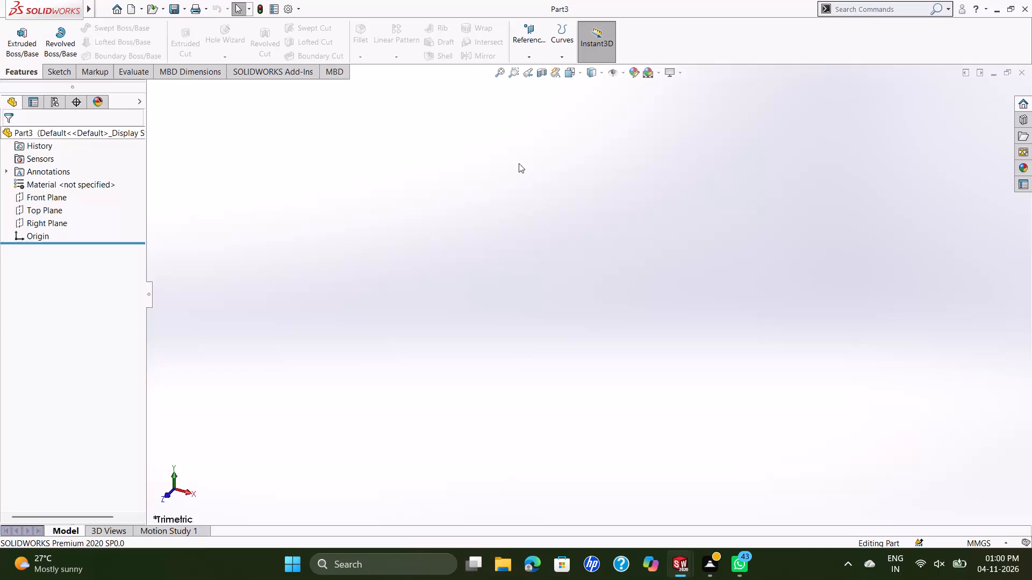
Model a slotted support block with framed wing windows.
Sketch a closed inverted-T profile on the Front Plane, with a horizontal base line about 142 mm long passing through the origin.
click(52, 72)
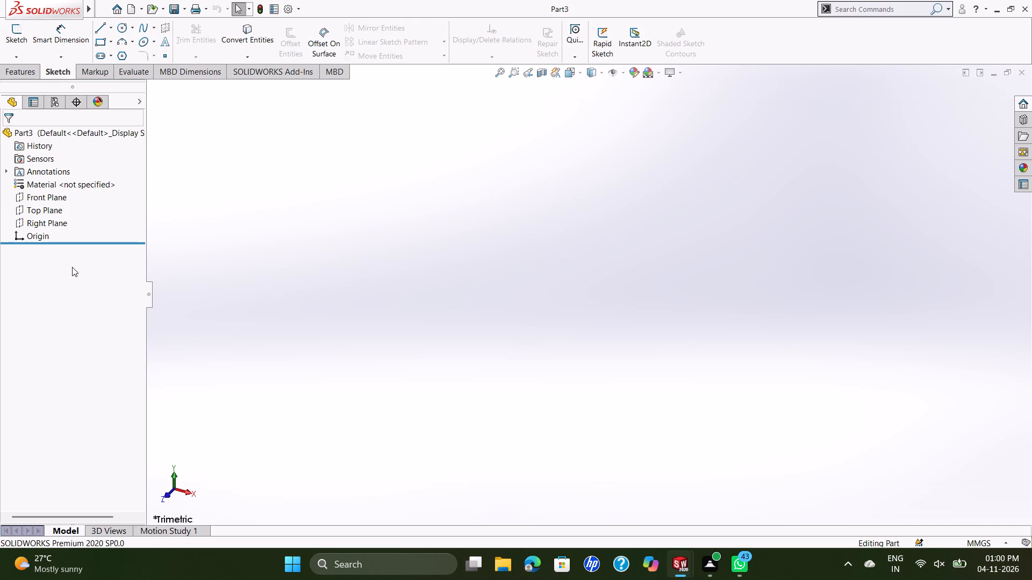
click(28, 192)
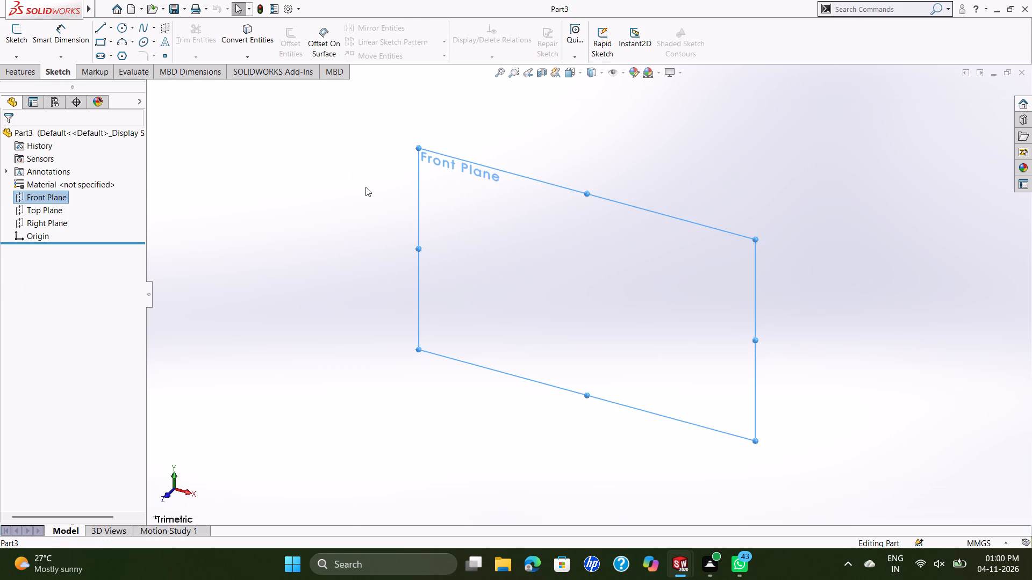
key(ctrl+8)
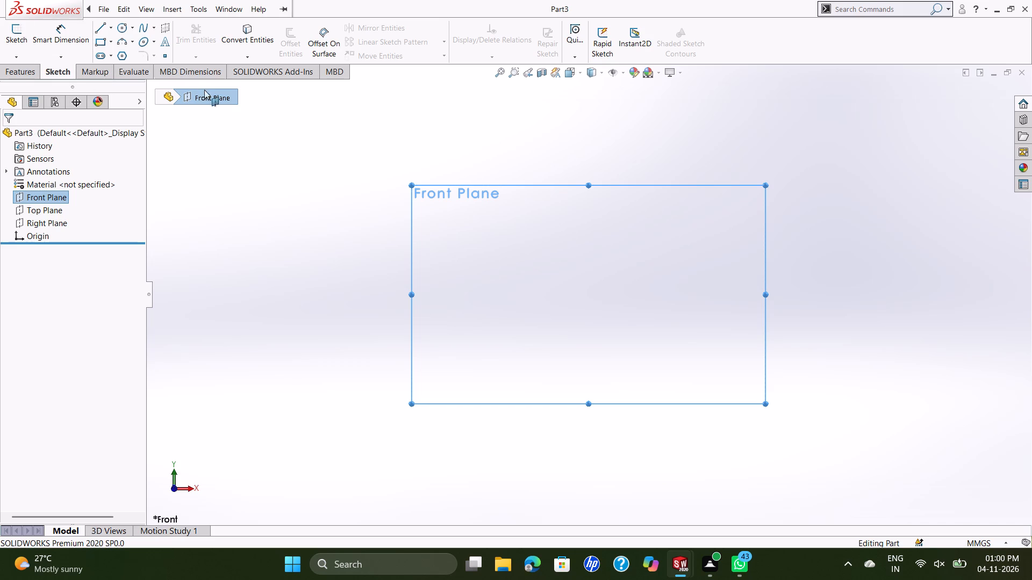
click(97, 25)
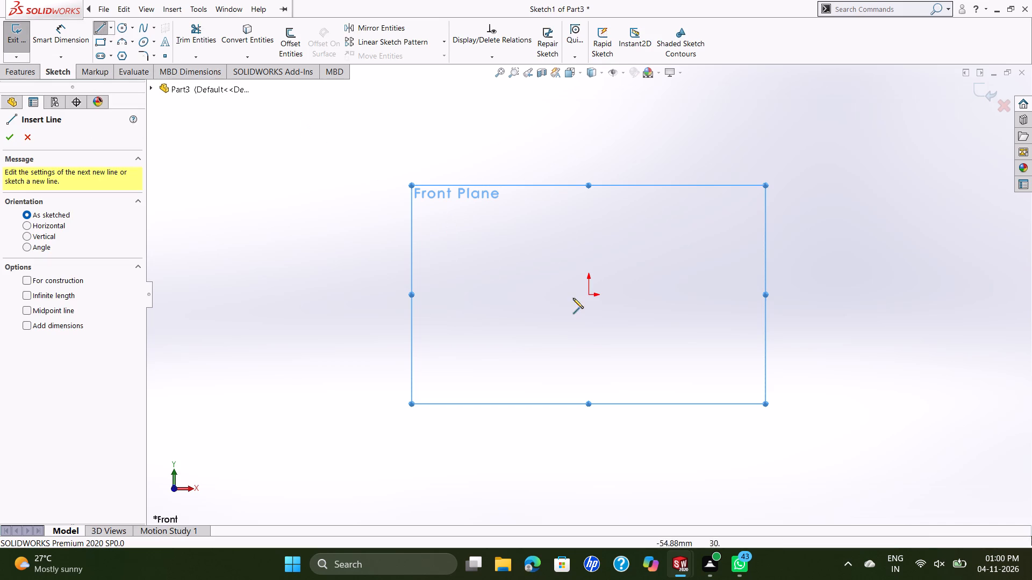
click(498, 292)
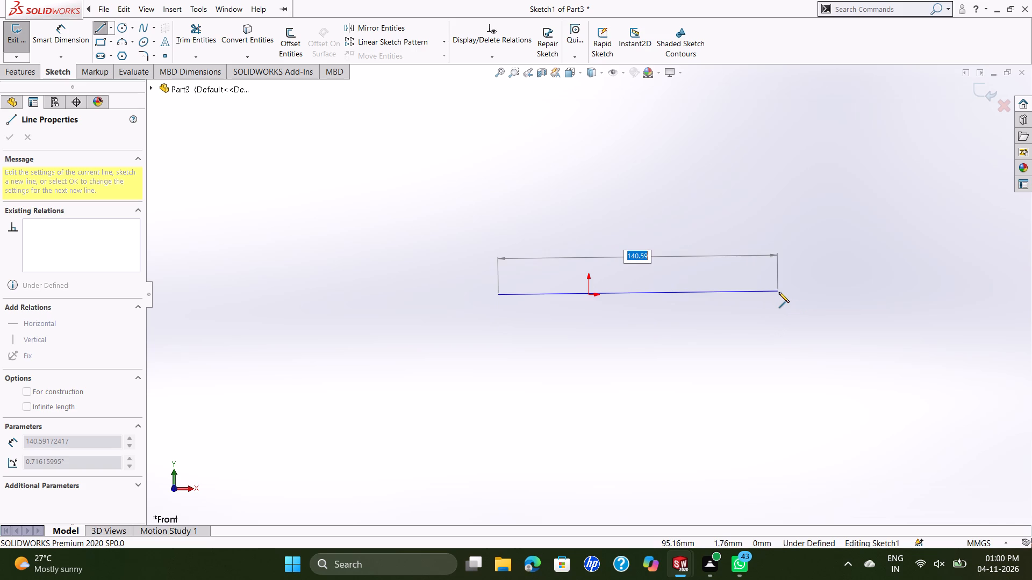
click(782, 293)
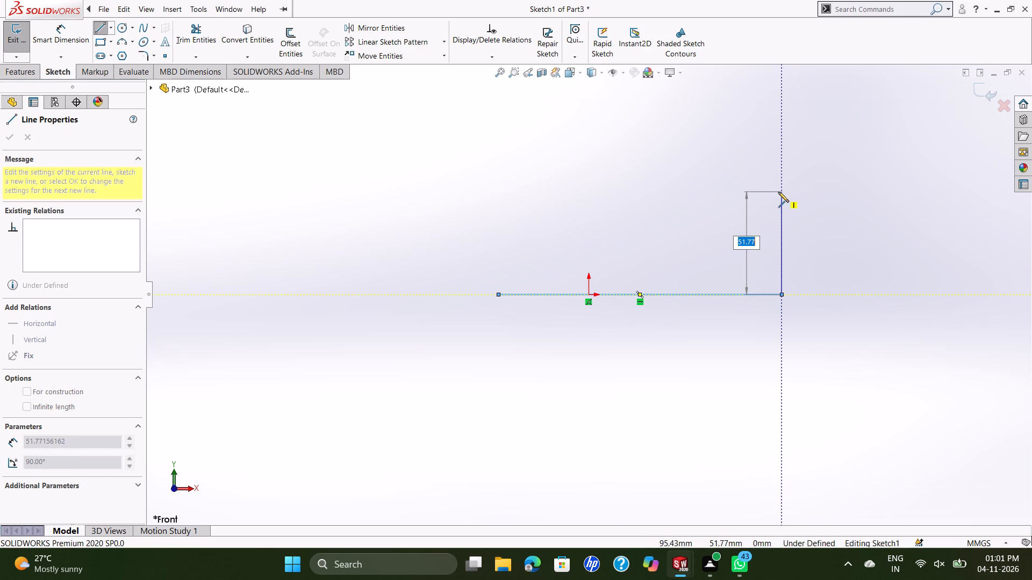
click(780, 238)
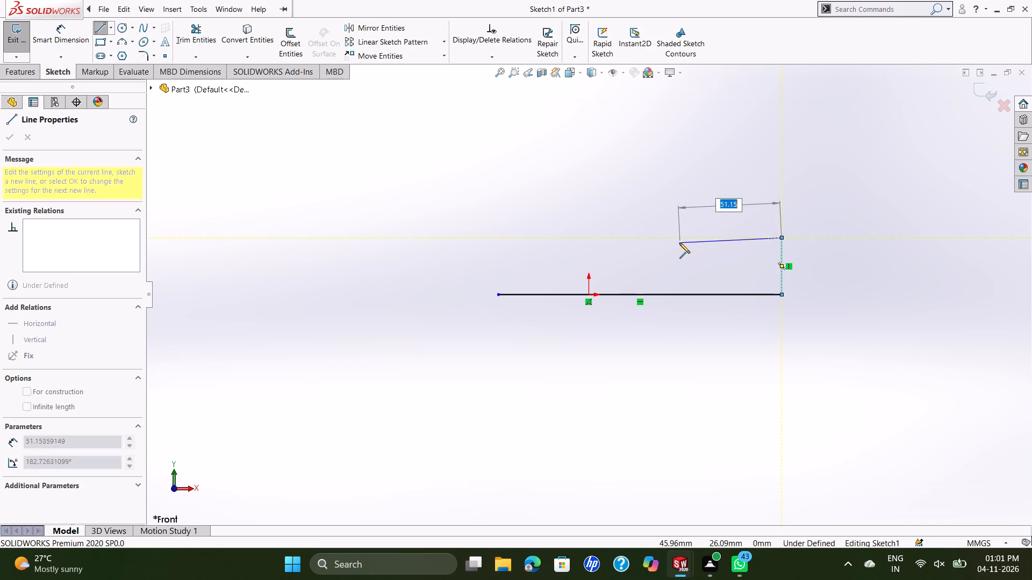
click(710, 240)
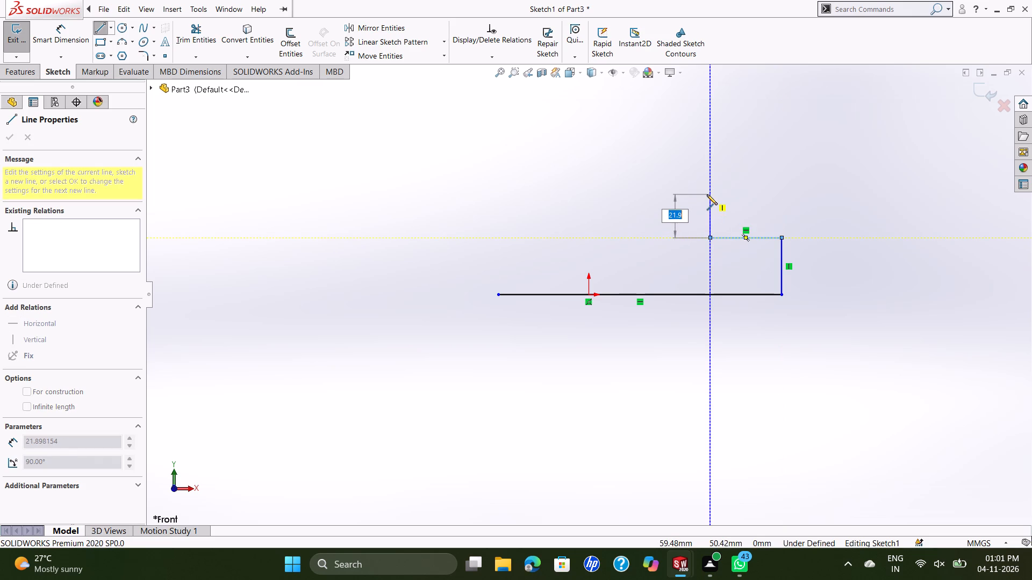
click(709, 145)
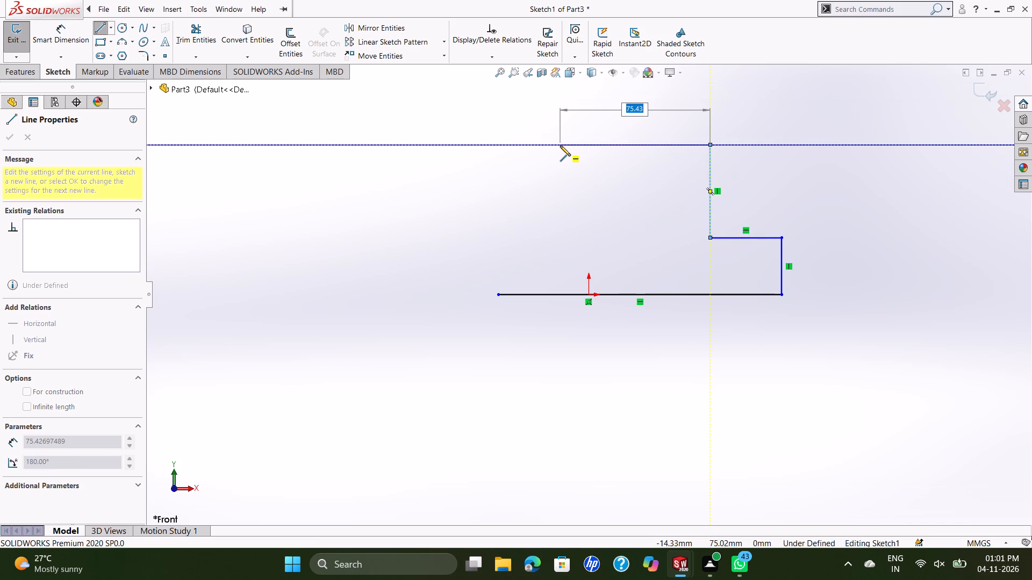
click(560, 146)
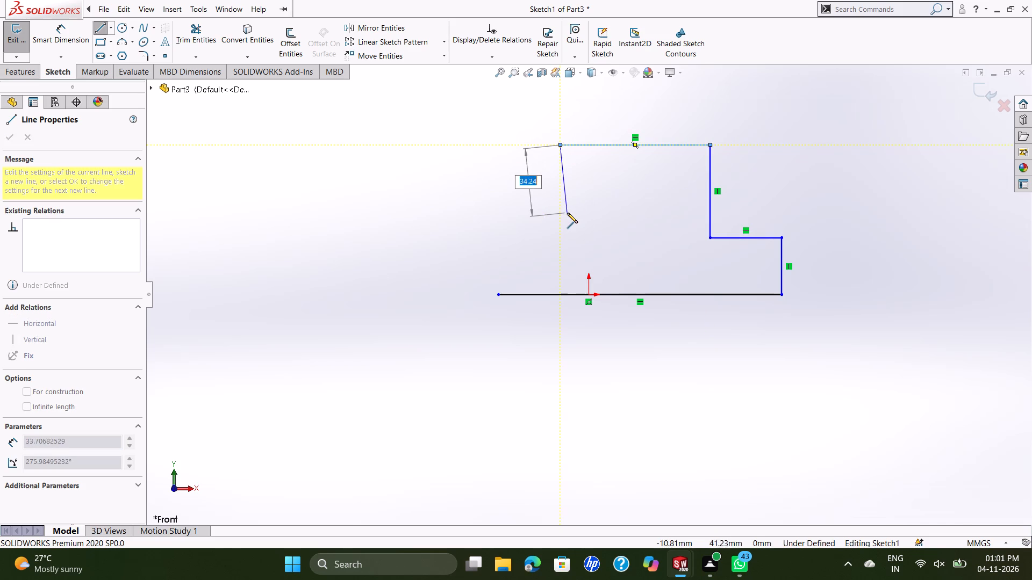
click(563, 226)
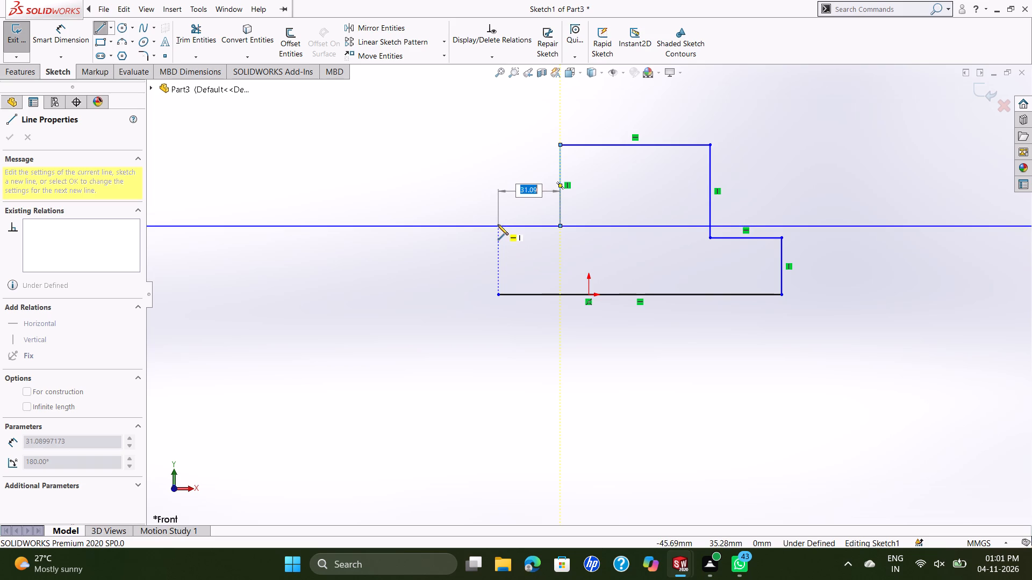
click(498, 224)
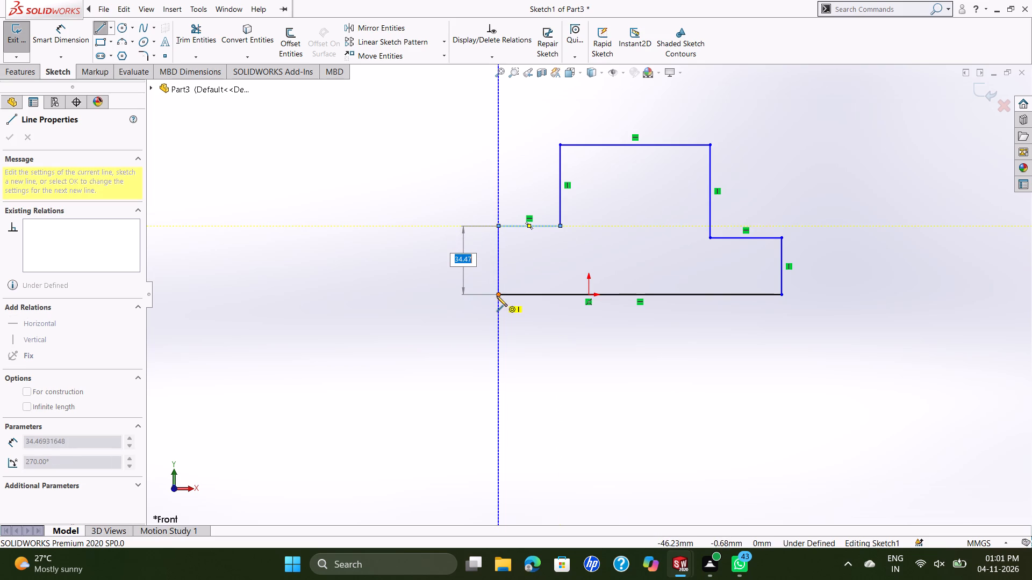
click(497, 296)
key(Escape)
key(Escape)
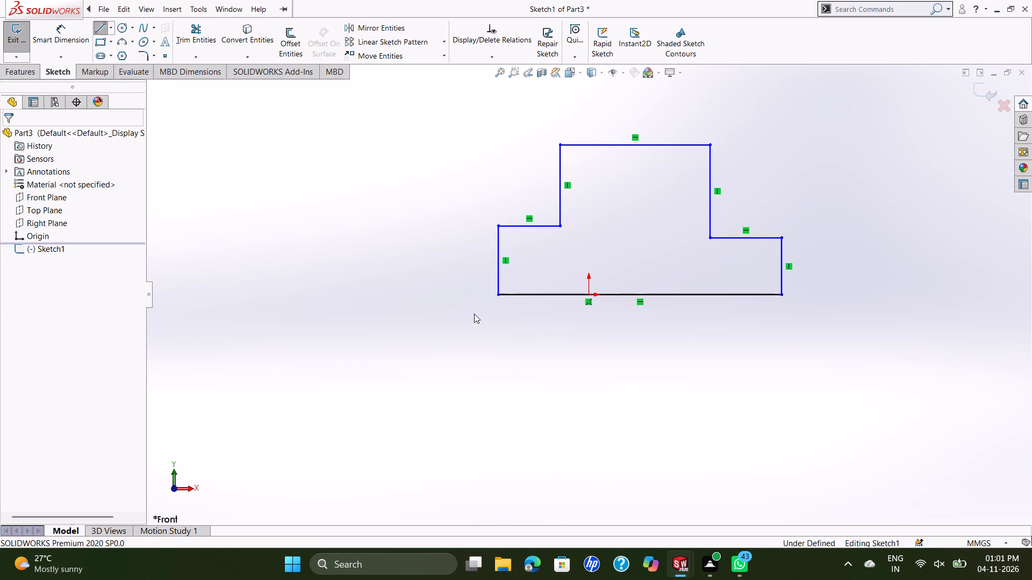
Dimension the profile's base line to 150 mm and its lower right vertical edge to 30 mm.
click(65, 34)
click(756, 295)
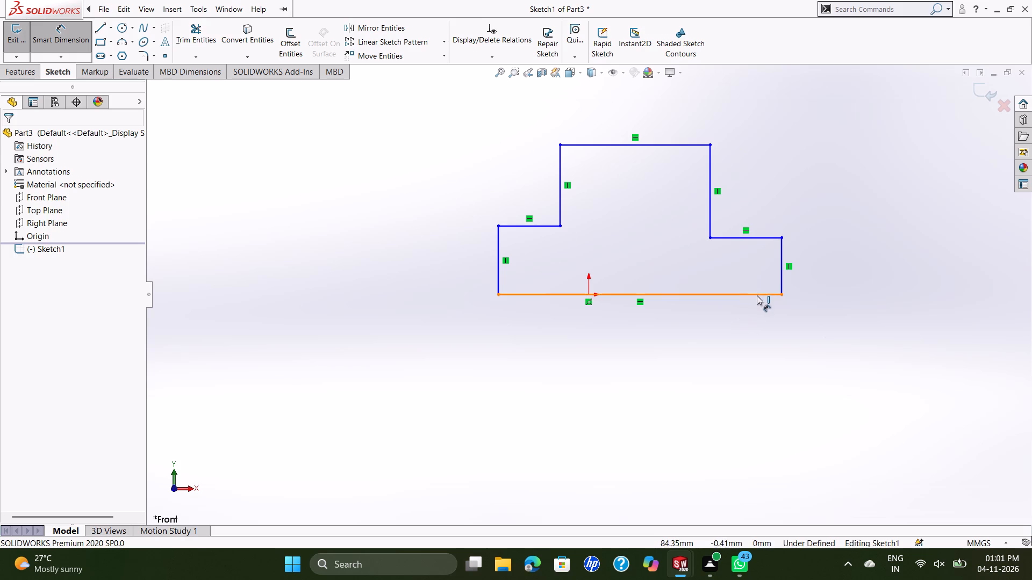
click(642, 352)
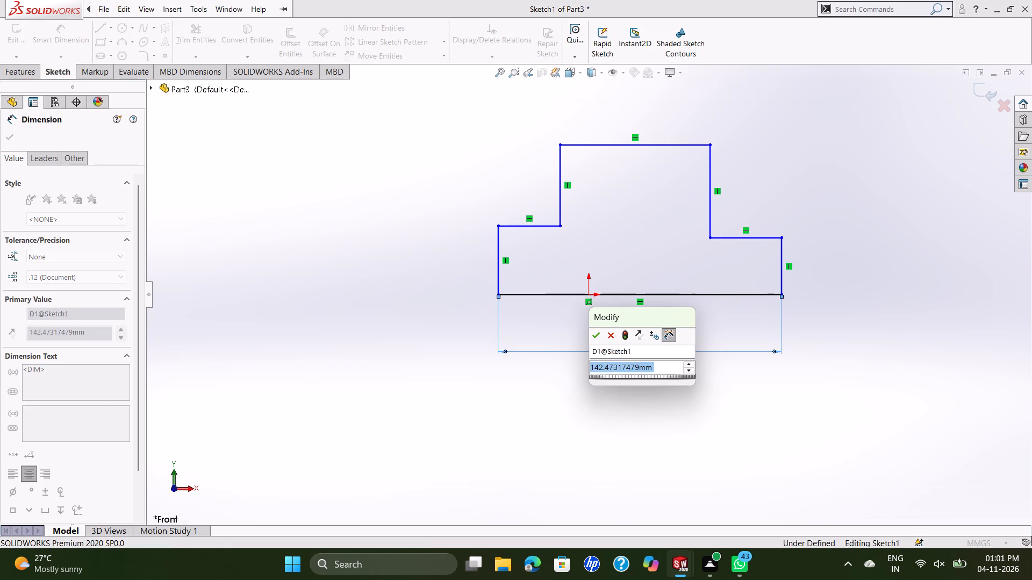
text(150)
key(Return)
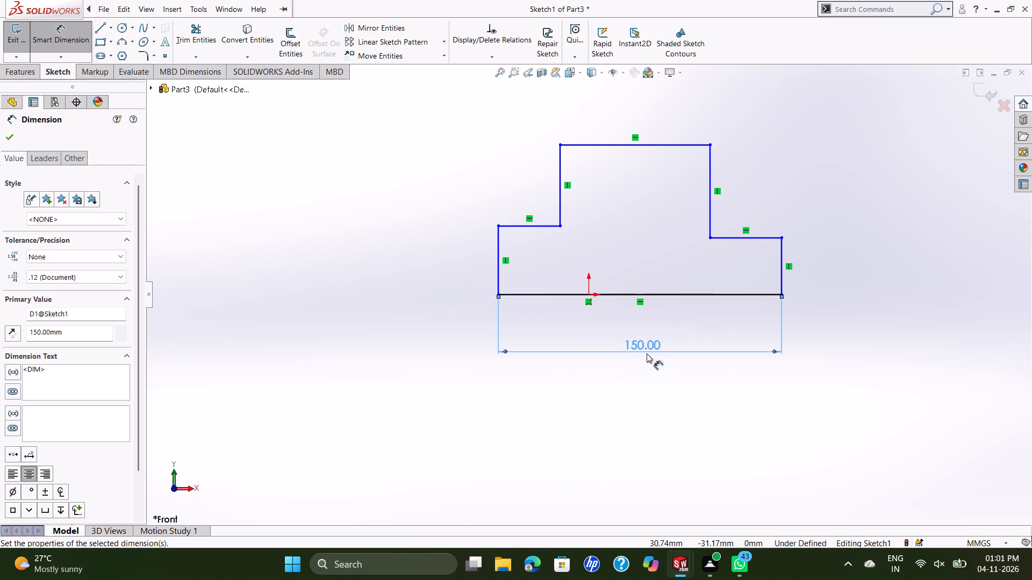
click(780, 256)
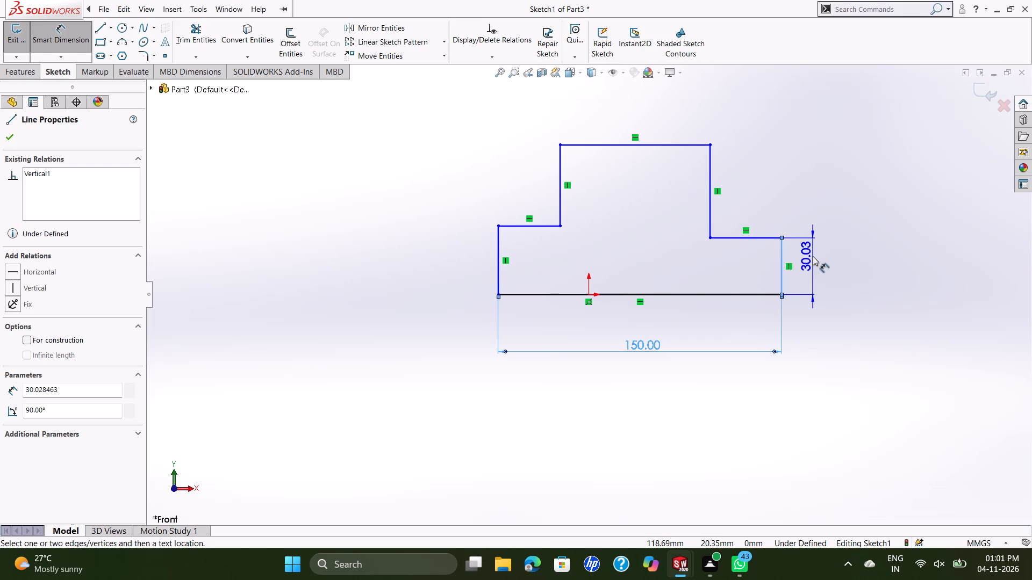
click(826, 272)
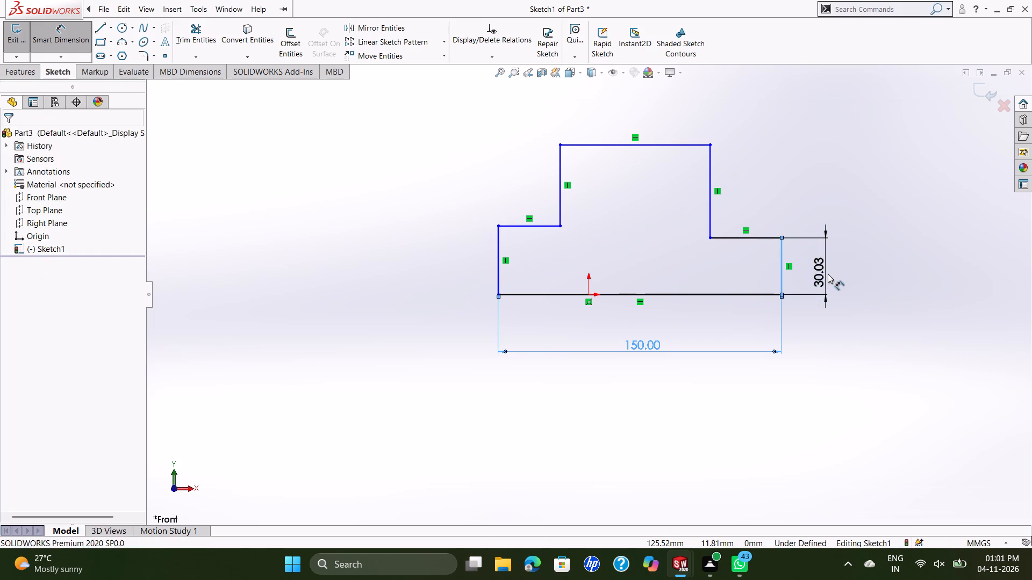
text(30)
key(Return)
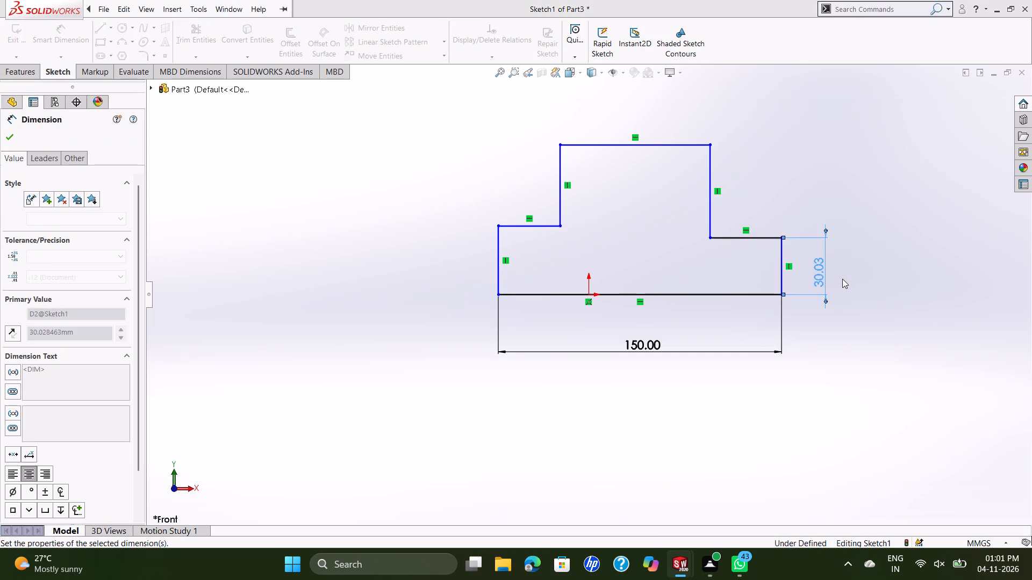
Dimension the right shoulder line to 35 mm and the raised block's right vertical edge to 50 mm.
click(736, 238)
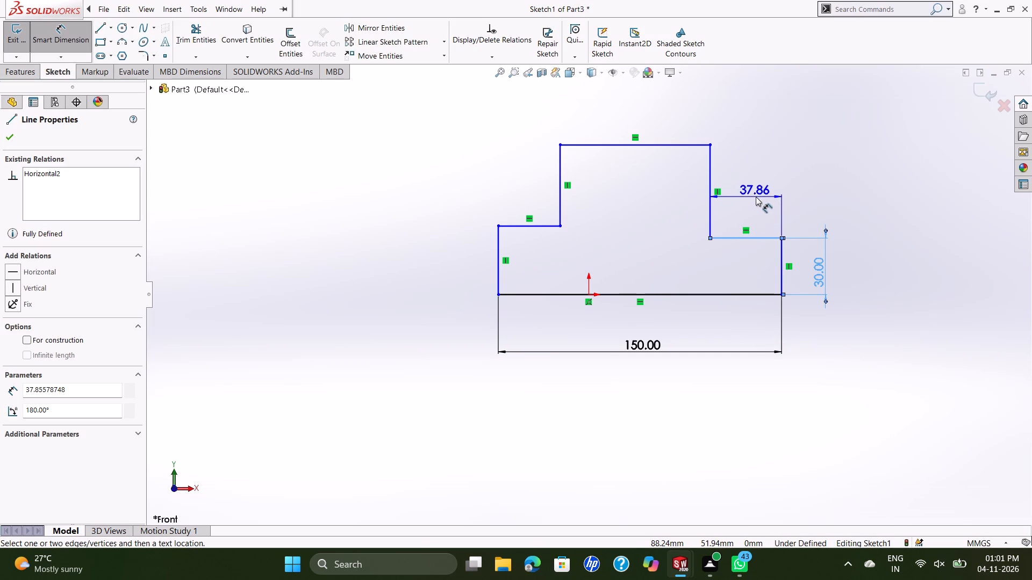
click(756, 197)
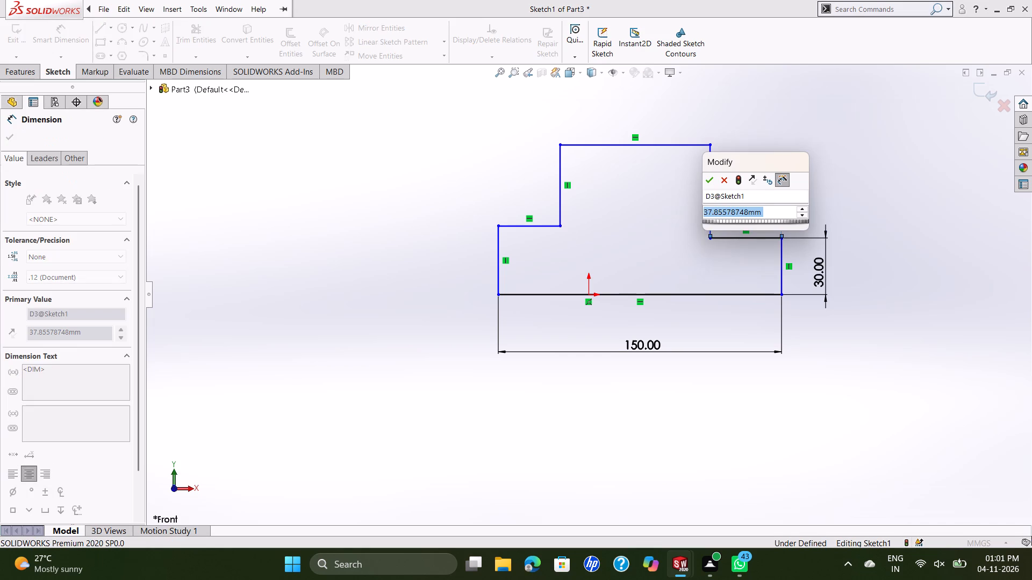
text(35)
key(Return)
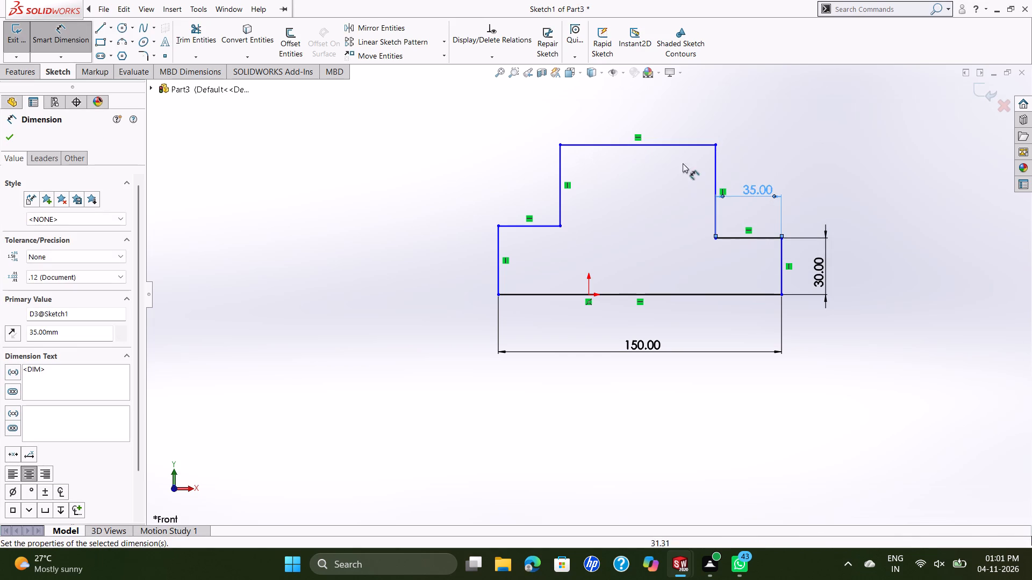
click(718, 175)
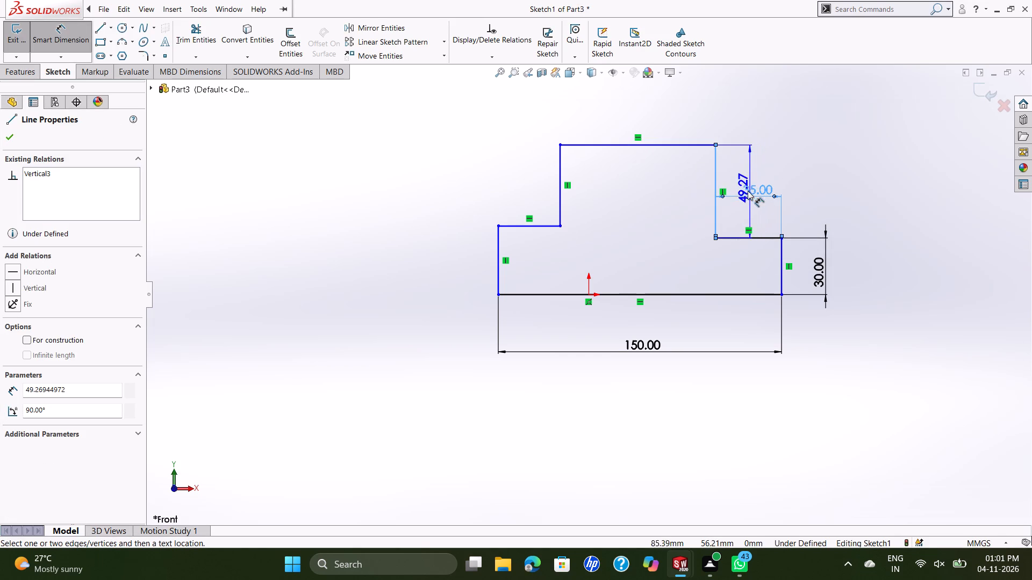
click(742, 205)
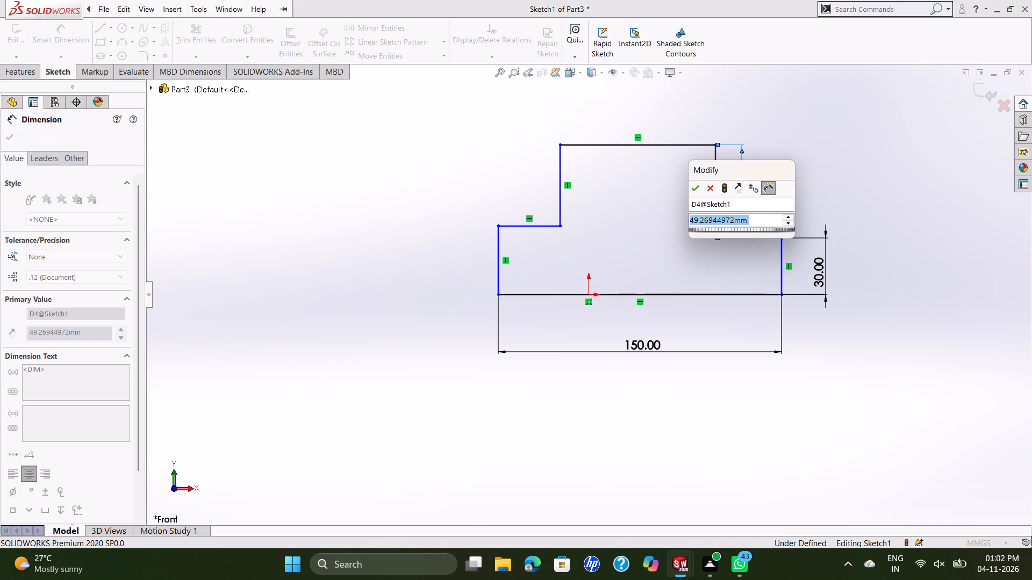
text(50)
key(Return)
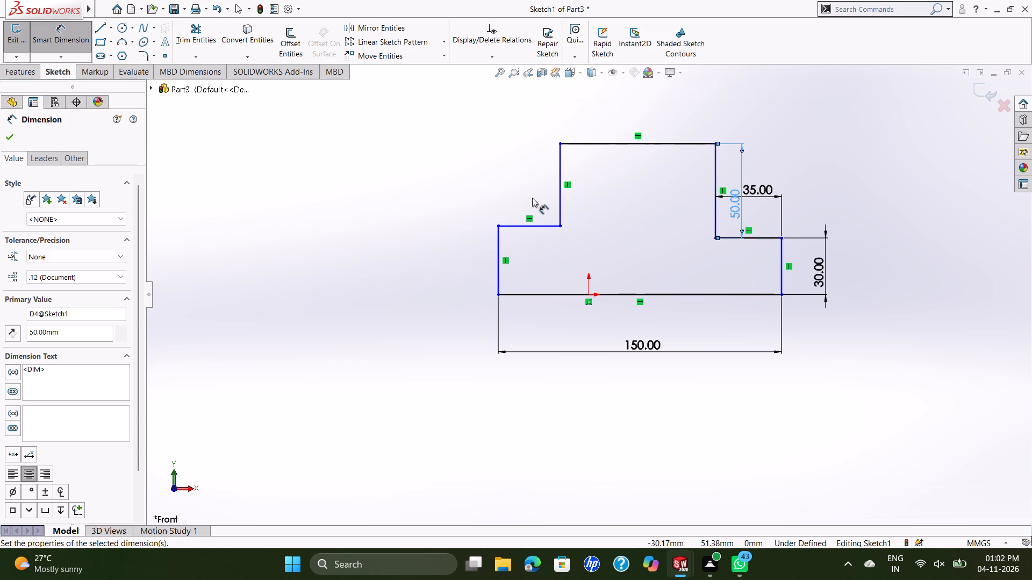
Dimension the raised block's left vertical edge at 35 mm and correct that value to 50 mm.
click(557, 181)
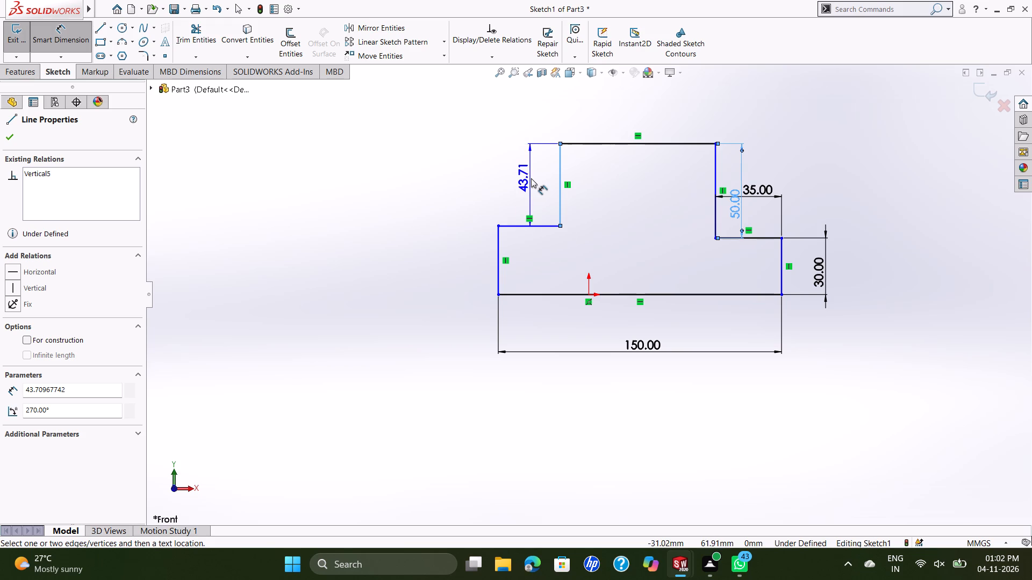
click(531, 178)
text(35)
key(Return)
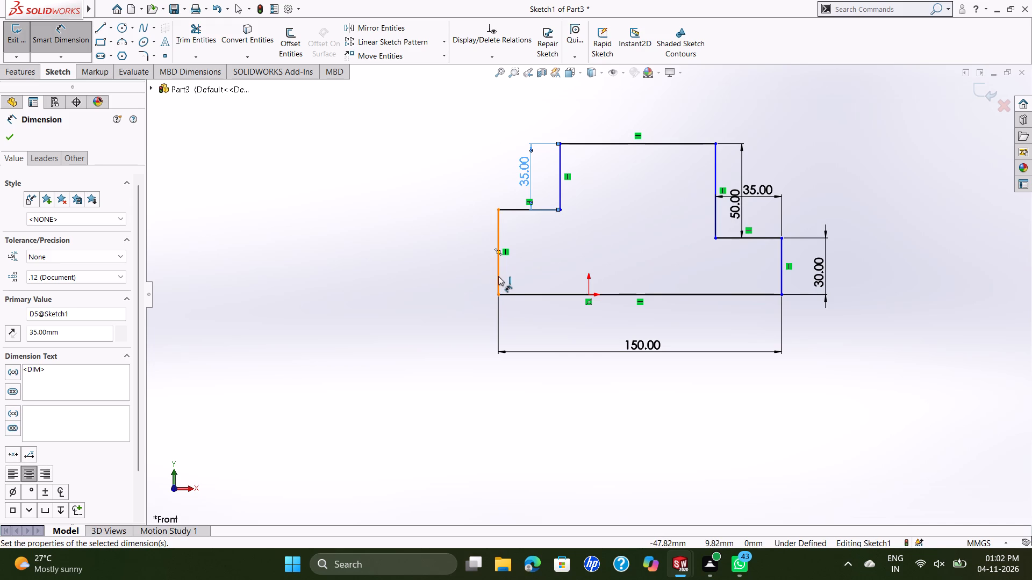
double_click(522, 169)
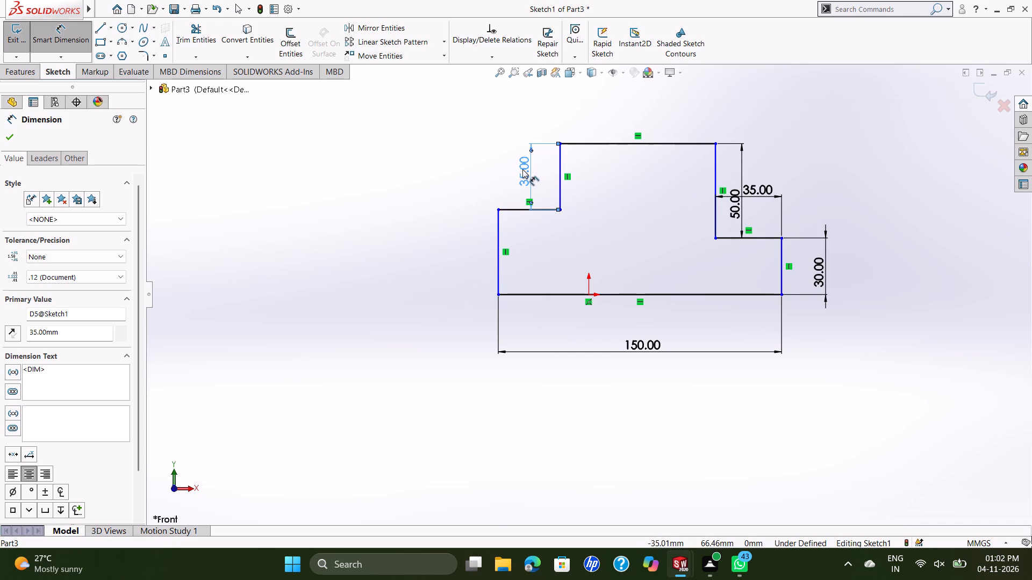
text(50)
key(Return)
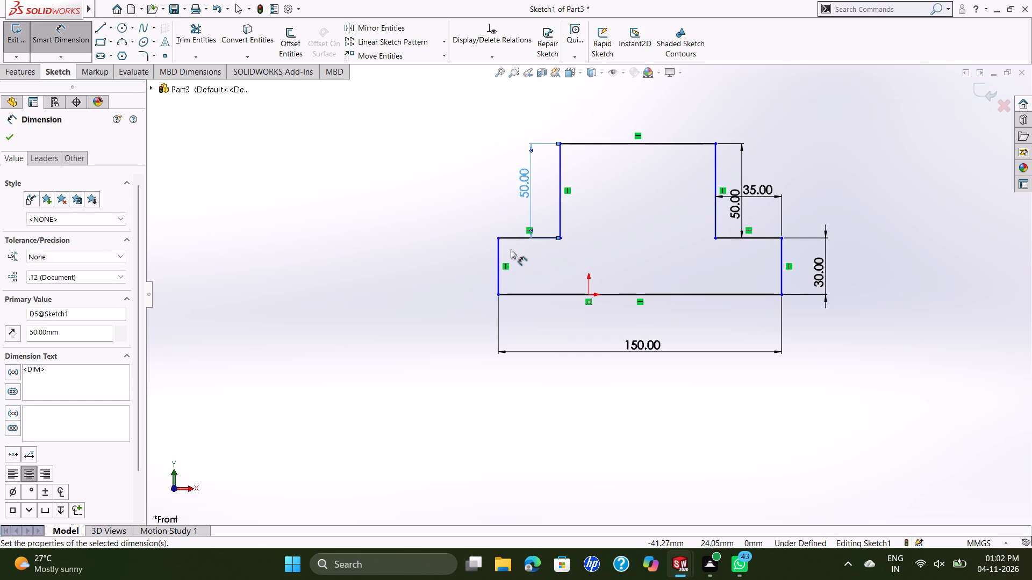
click(501, 284)
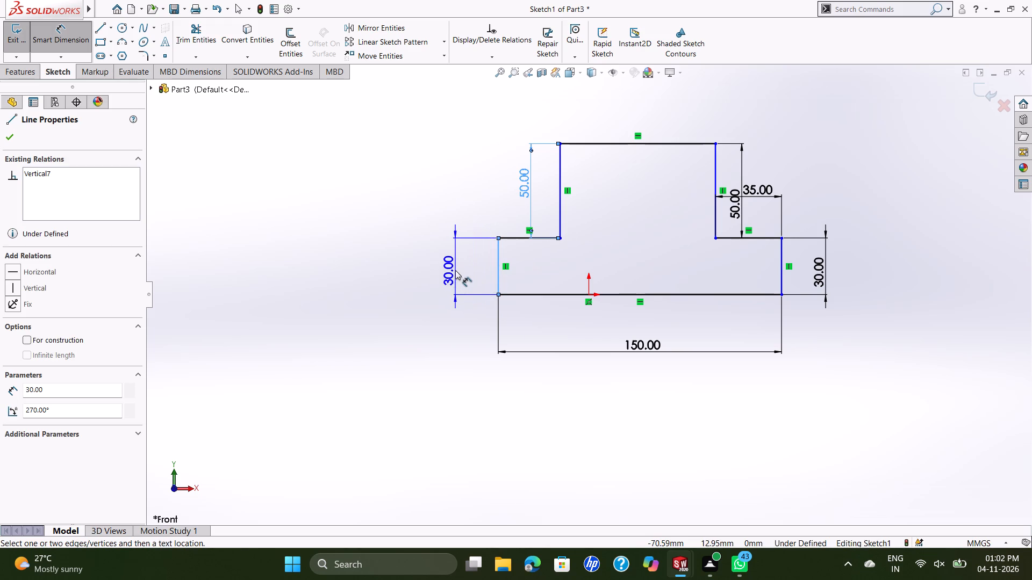
key(Escape)
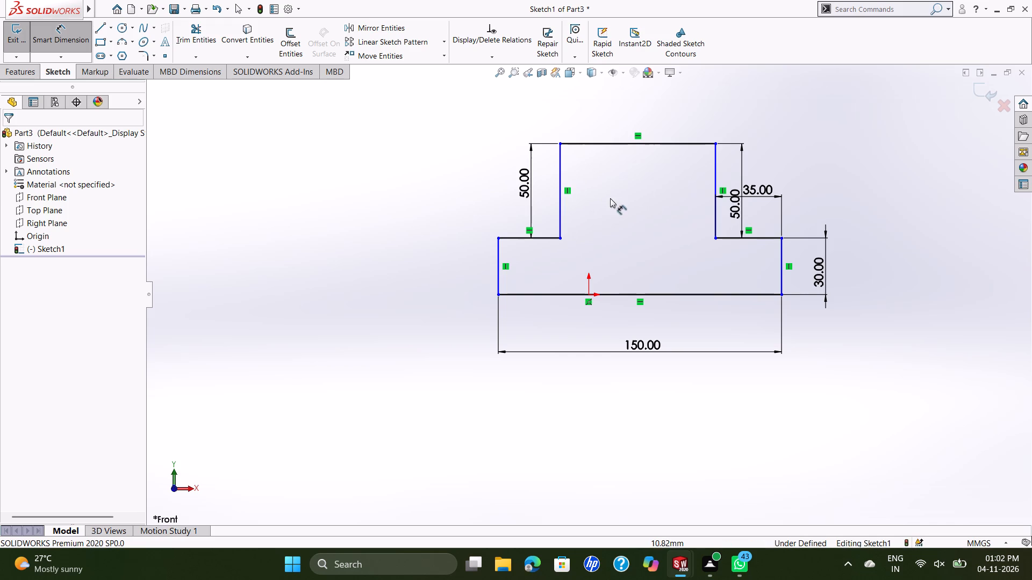
Dimension the distance between the raised block's two vertical edges to 80 mm.
click(559, 212)
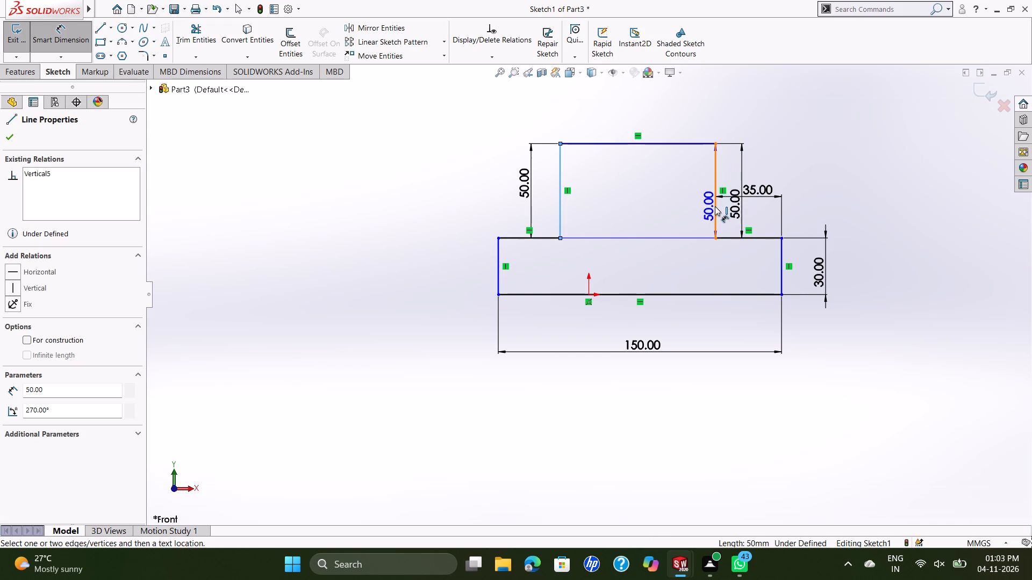
click(714, 207)
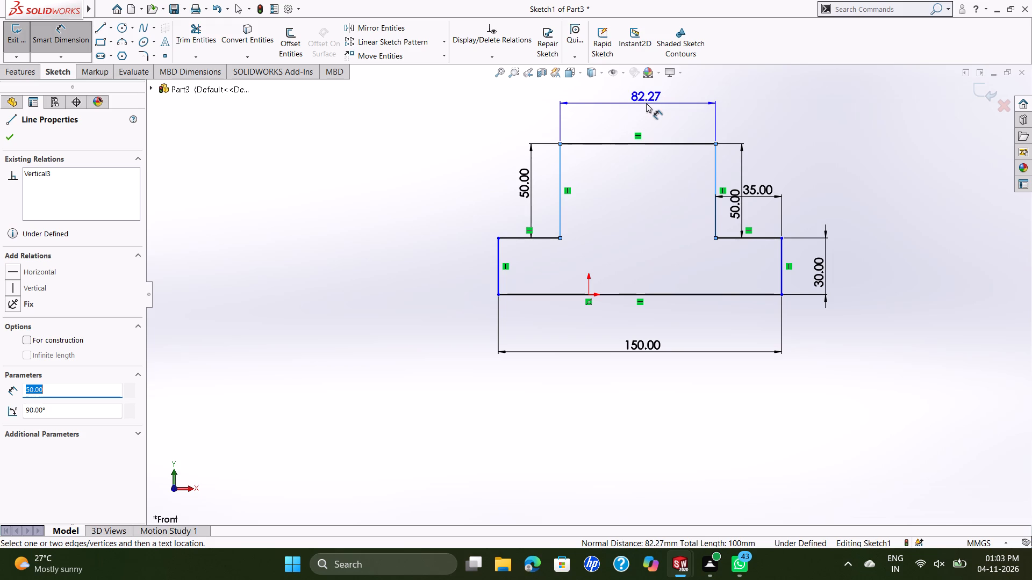
click(646, 103)
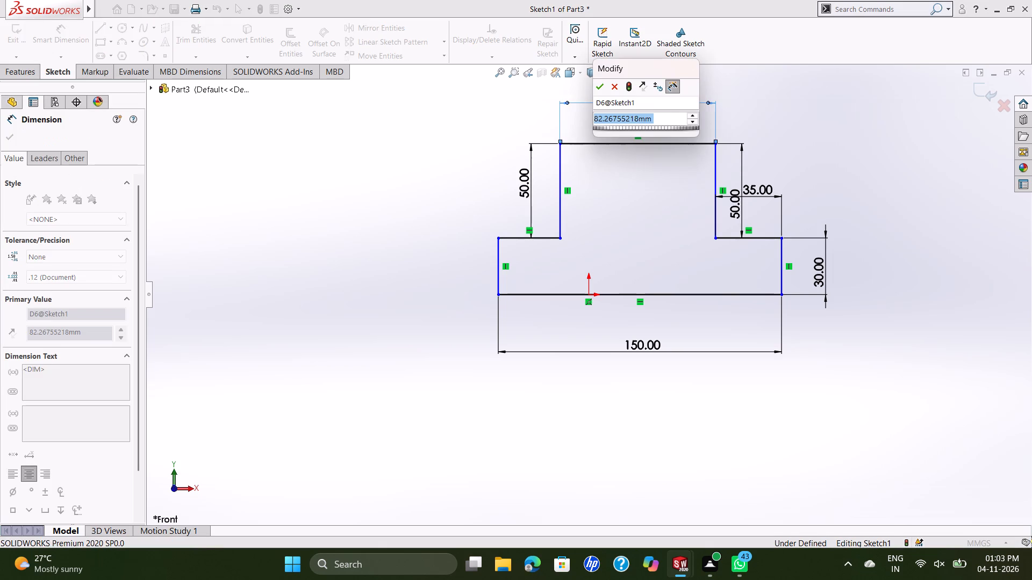
text(80)
key(Return)
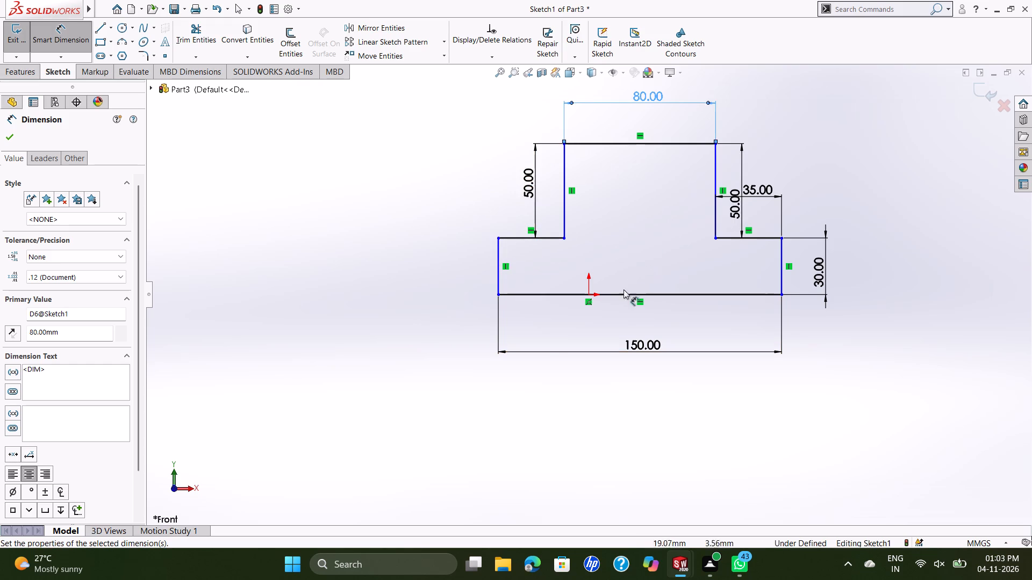
Dimension the horizontal distance from the origin to the base's left vertical edge, keeping the distance as drawn.
click(590, 293)
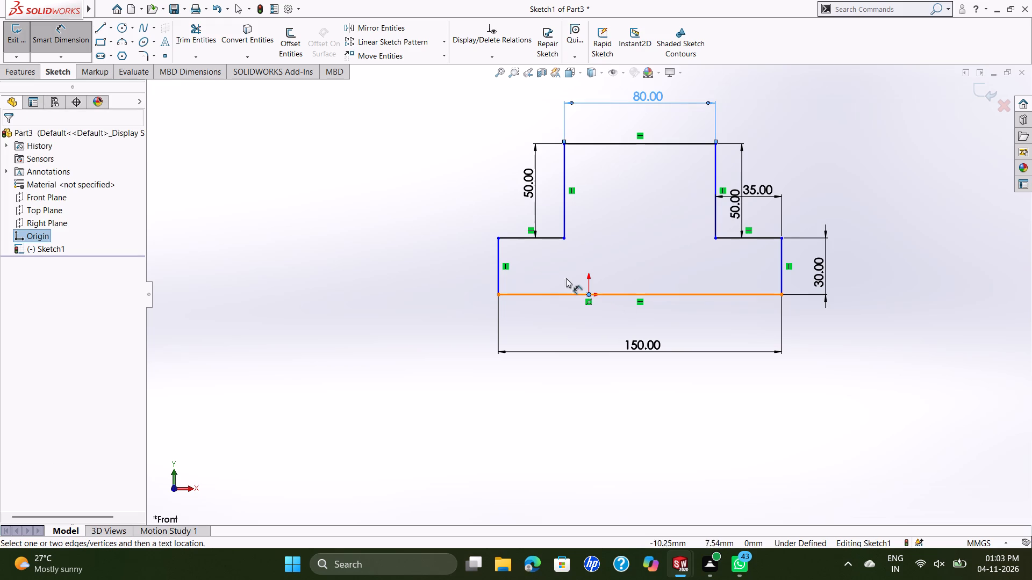
click(498, 259)
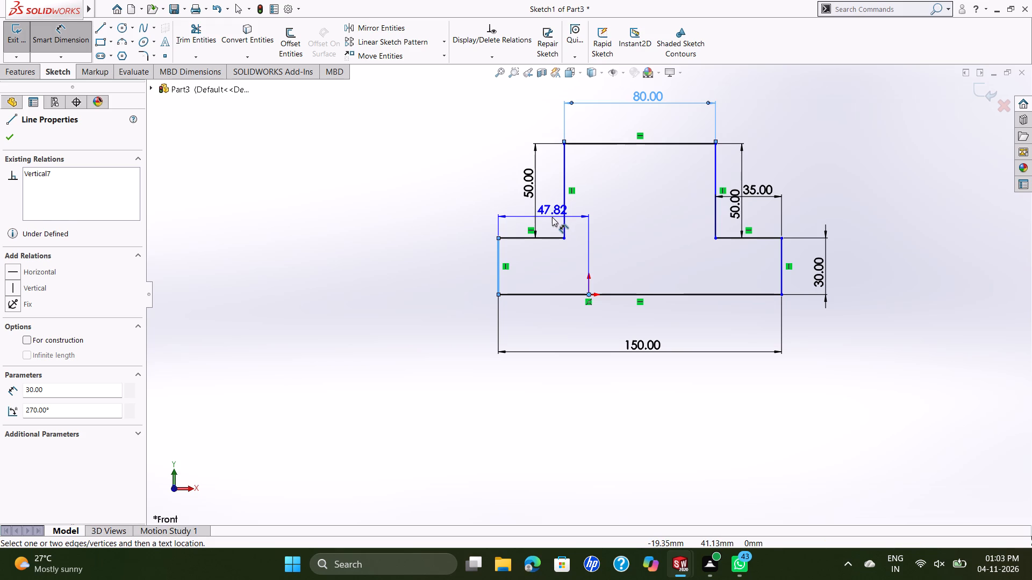
click(552, 217)
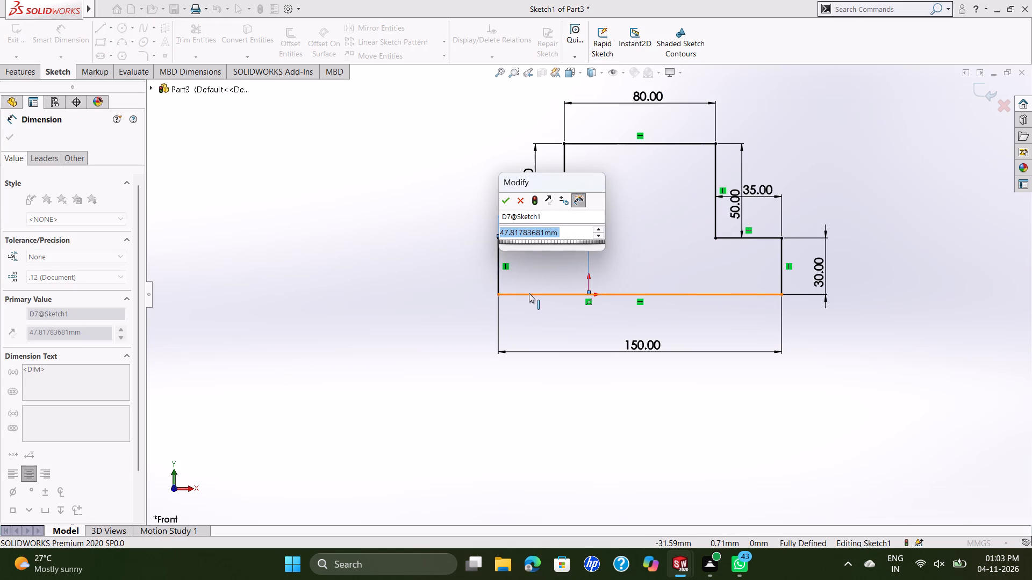
key(Escape)
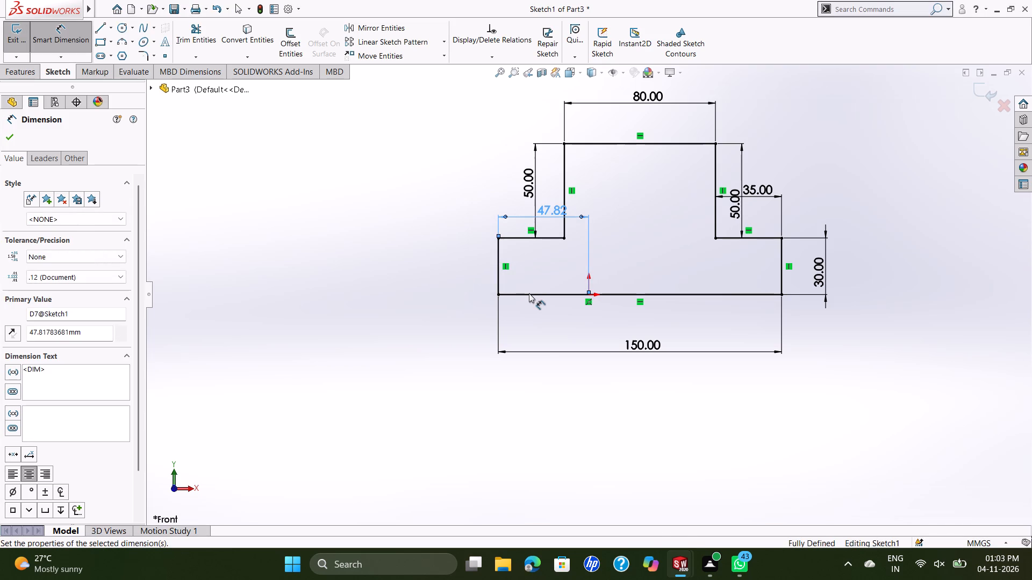
key(Escape)
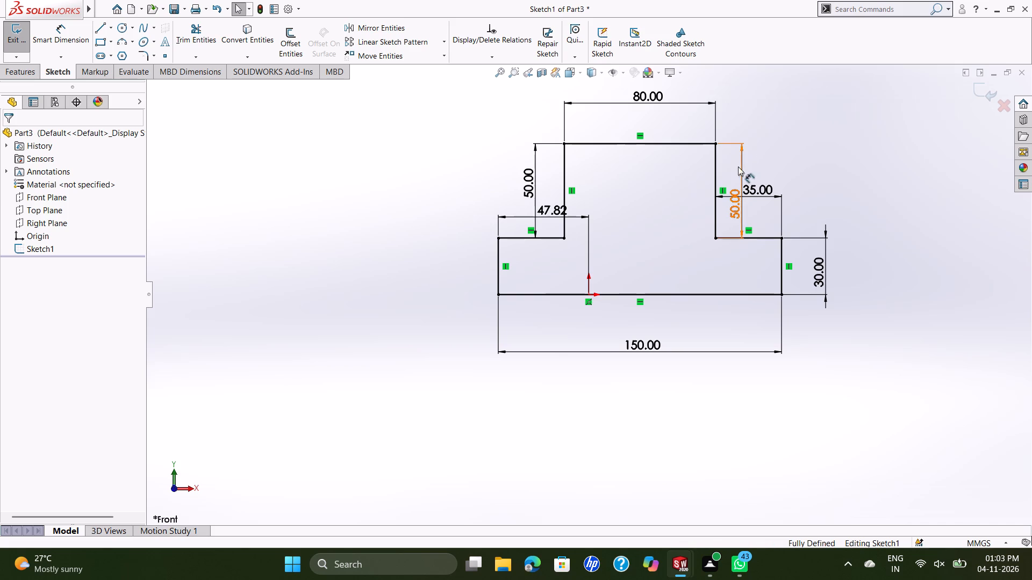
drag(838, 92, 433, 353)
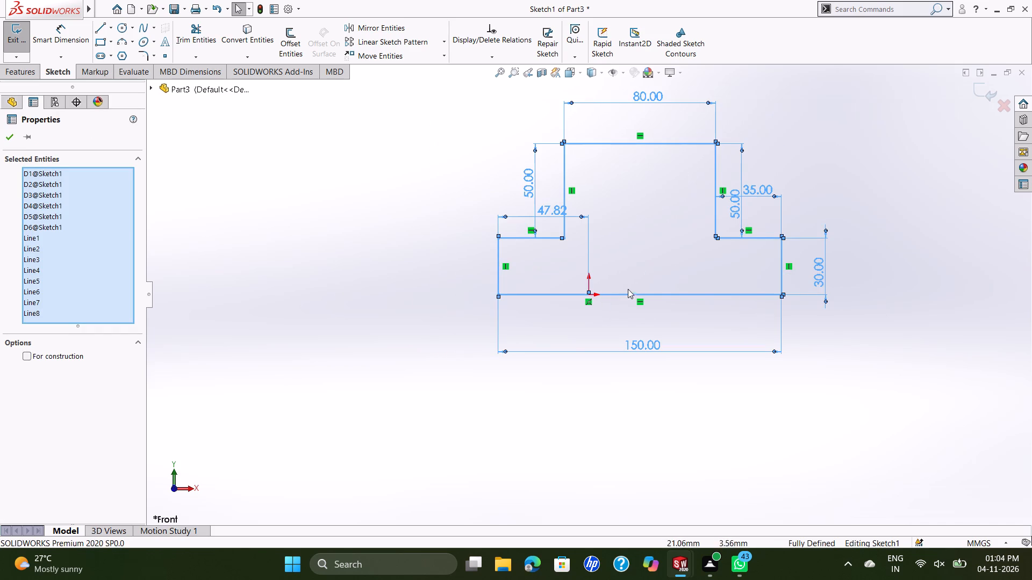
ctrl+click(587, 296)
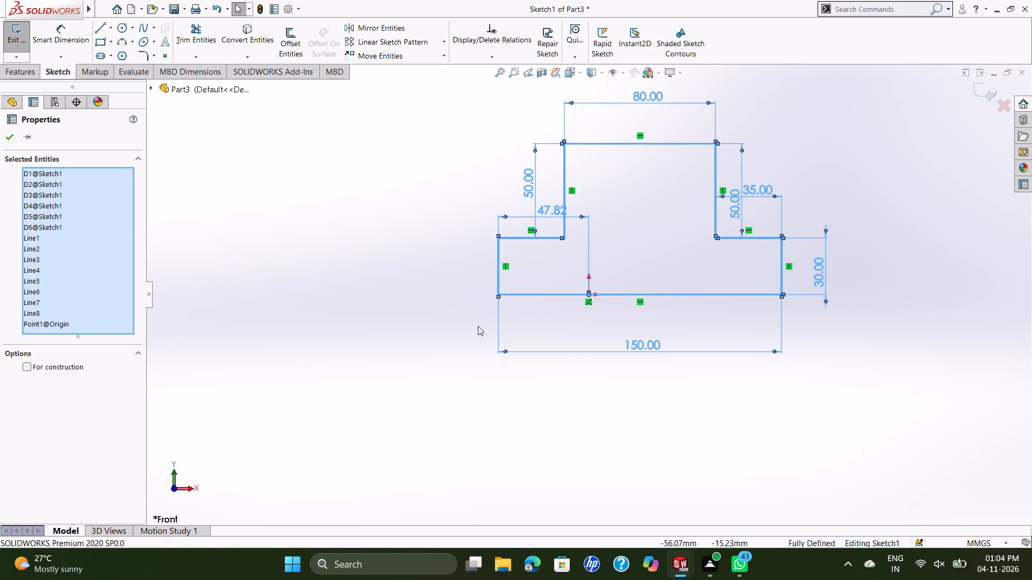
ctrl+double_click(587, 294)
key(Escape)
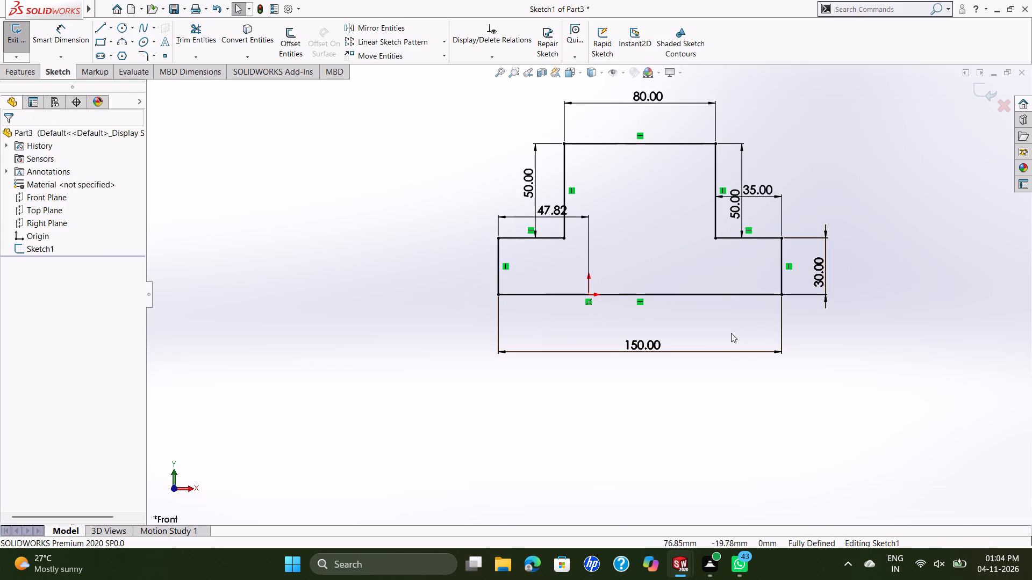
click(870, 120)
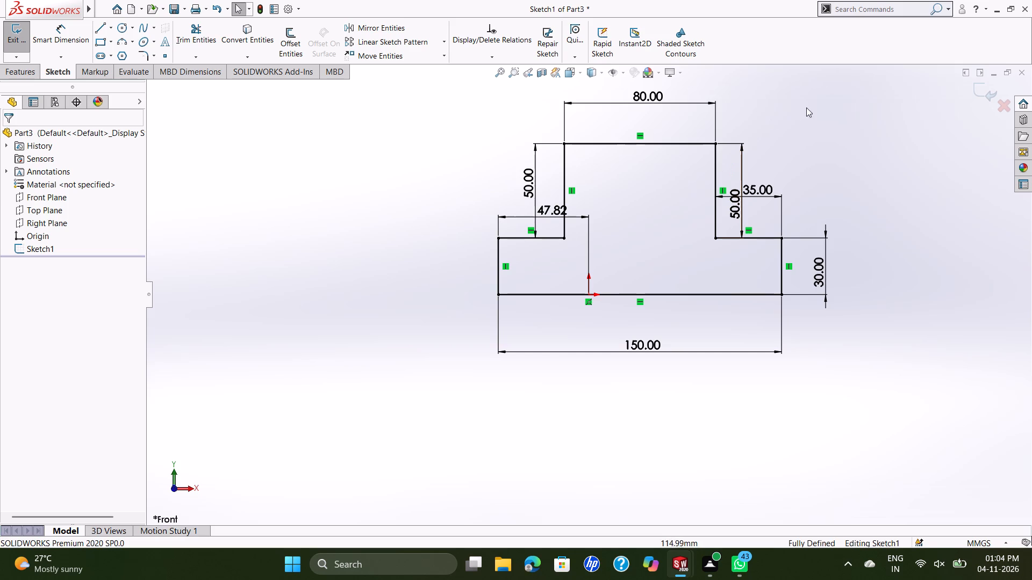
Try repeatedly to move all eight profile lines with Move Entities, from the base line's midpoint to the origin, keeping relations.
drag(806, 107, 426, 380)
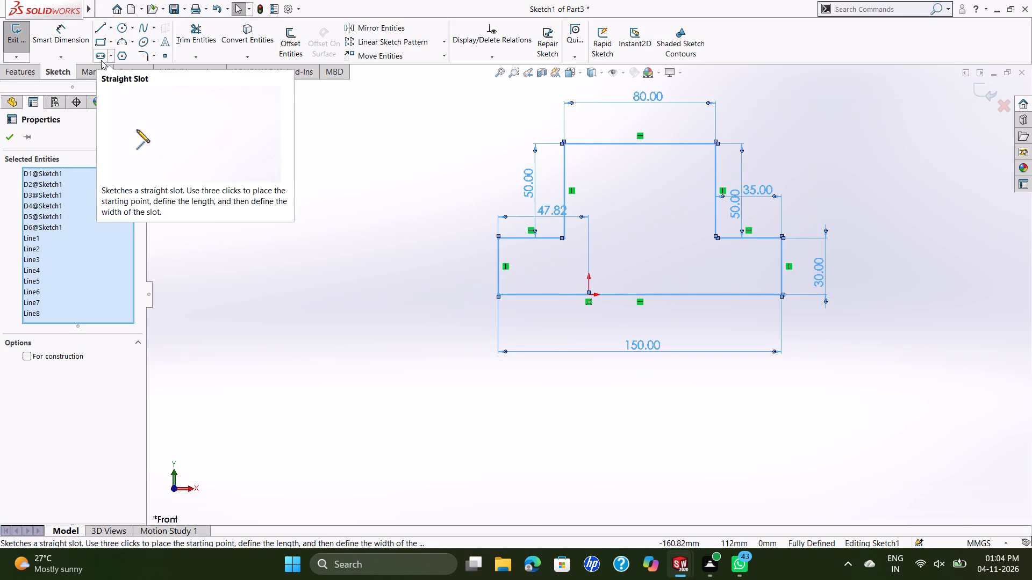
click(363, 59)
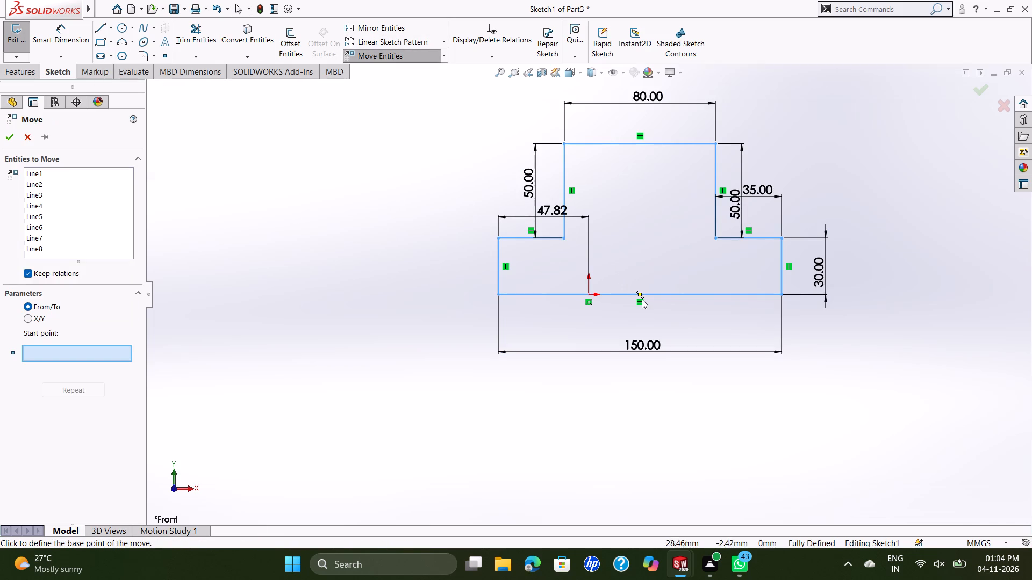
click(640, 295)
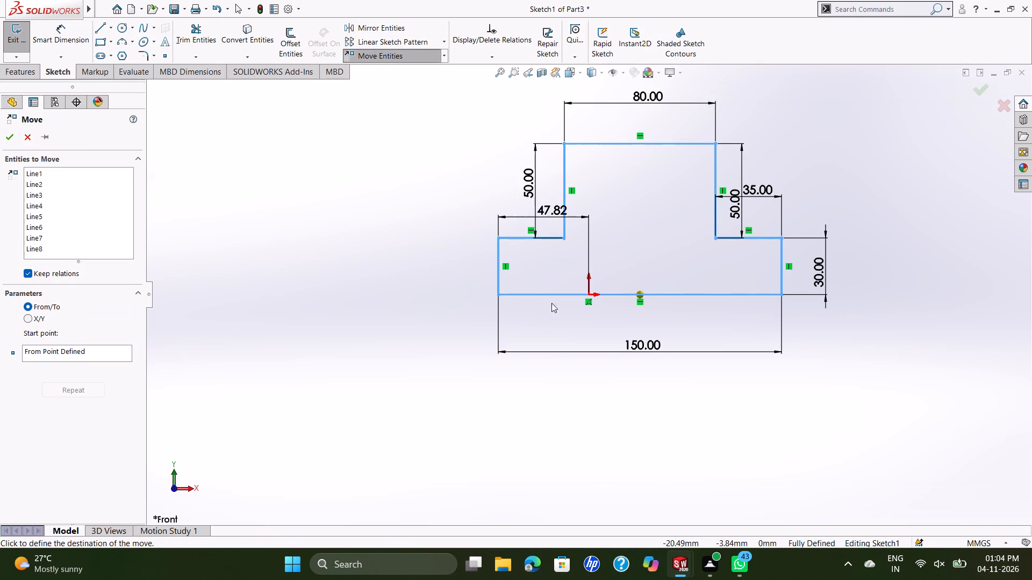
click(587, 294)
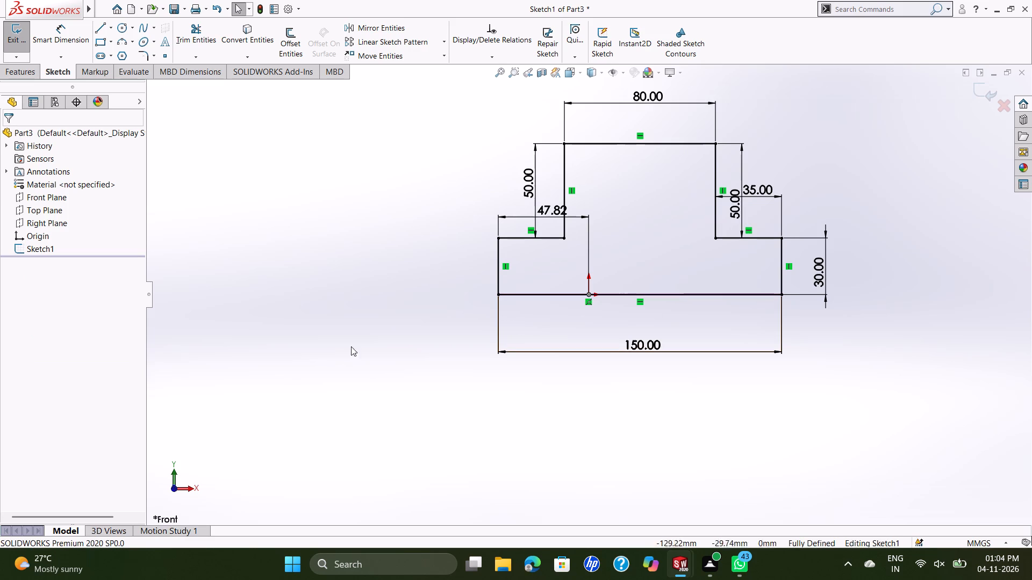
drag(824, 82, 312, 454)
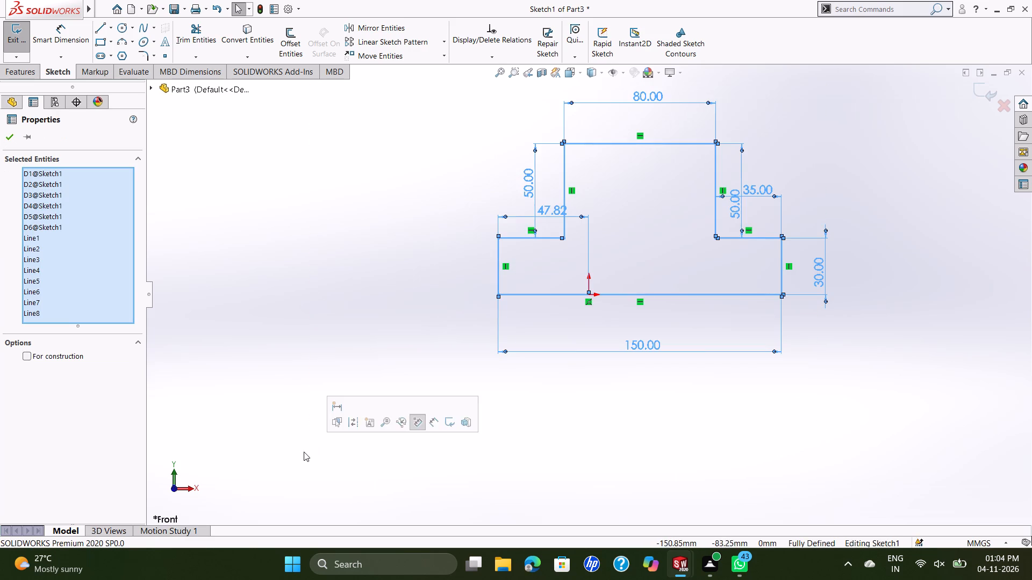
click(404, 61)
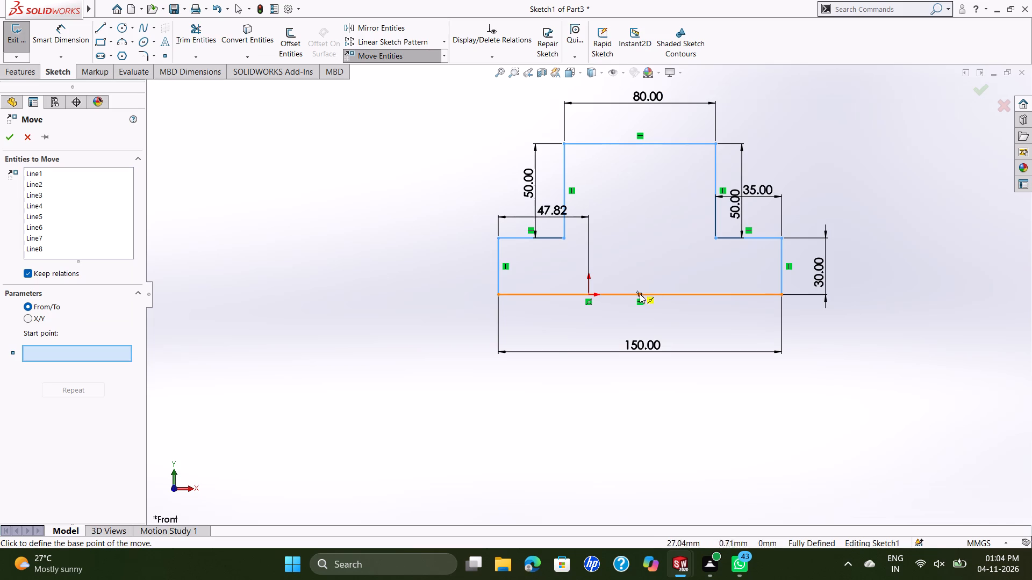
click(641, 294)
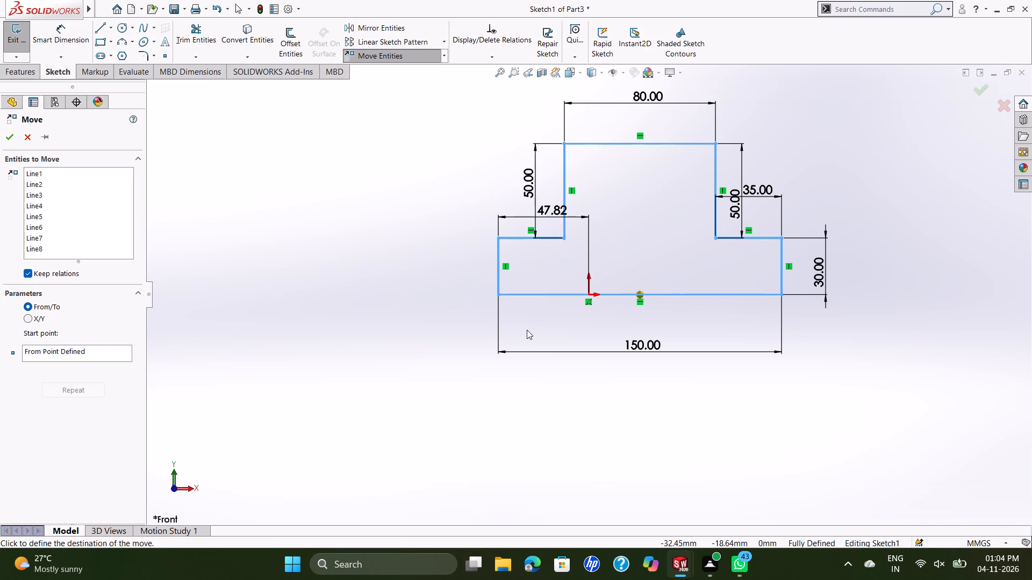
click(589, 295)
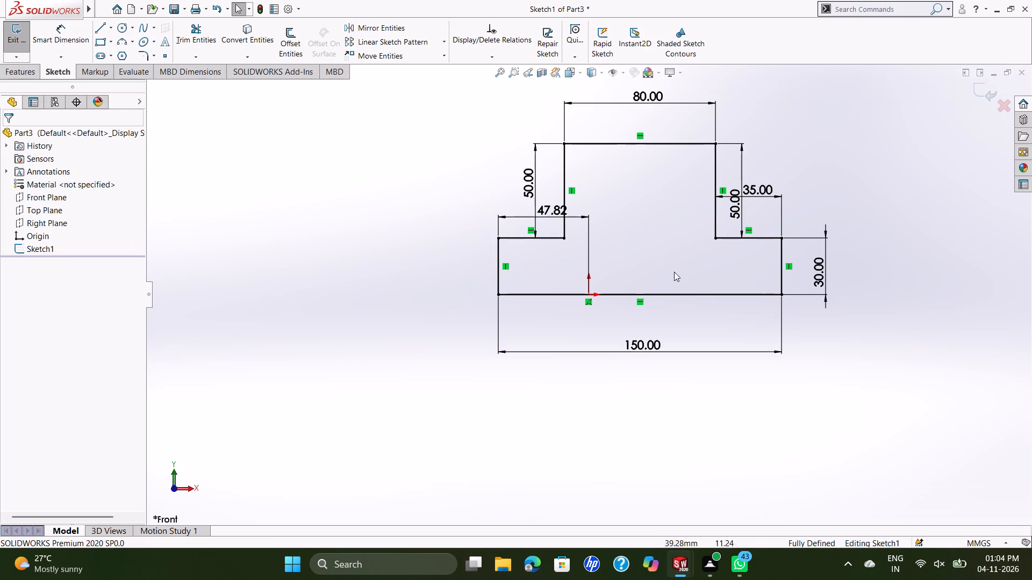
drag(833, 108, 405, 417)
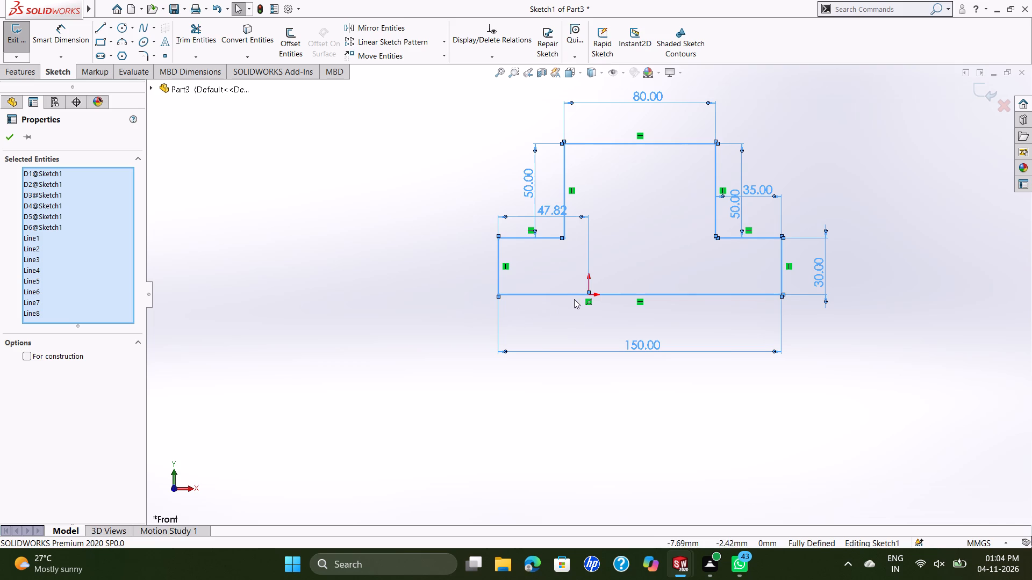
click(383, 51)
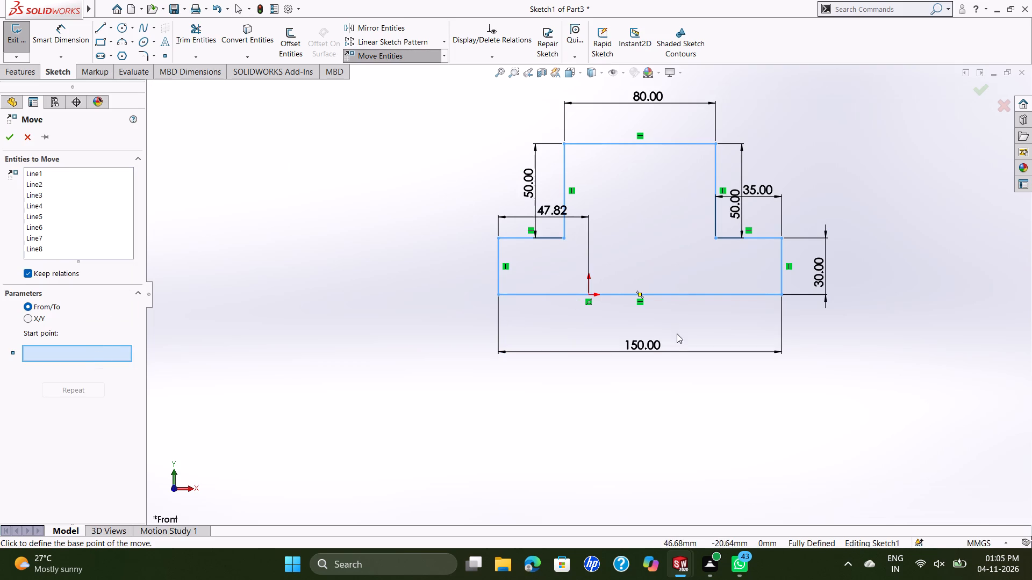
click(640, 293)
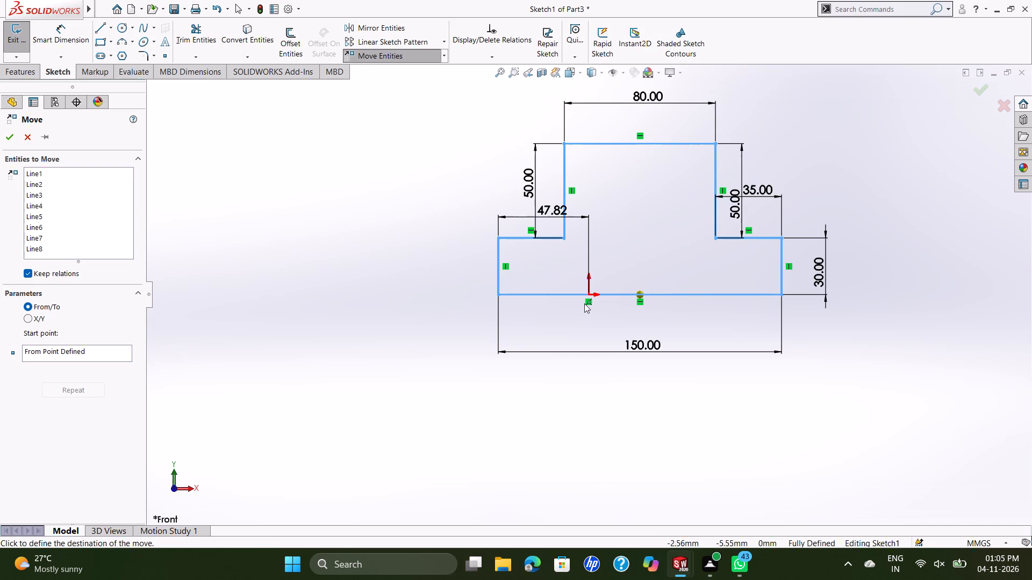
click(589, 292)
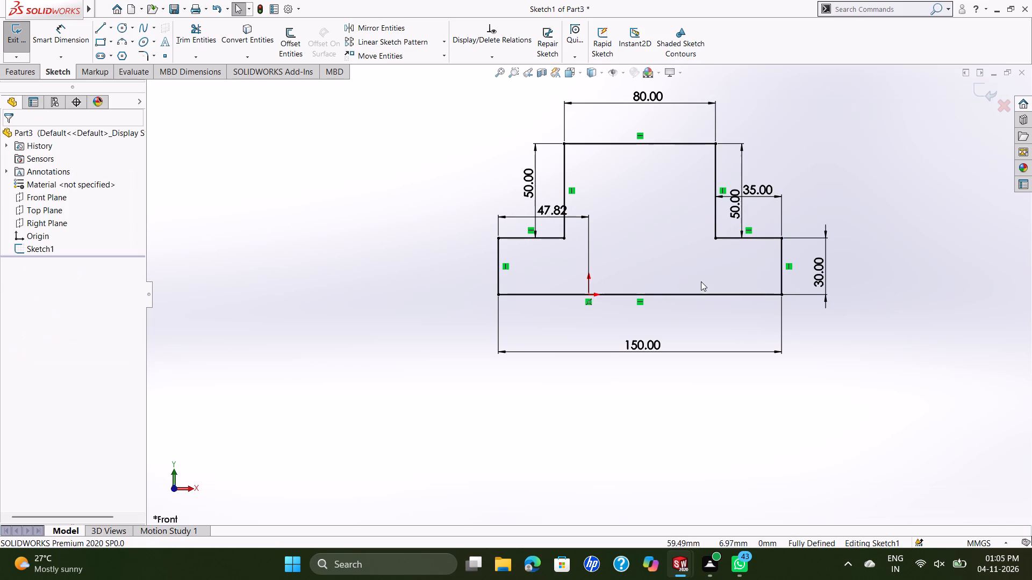
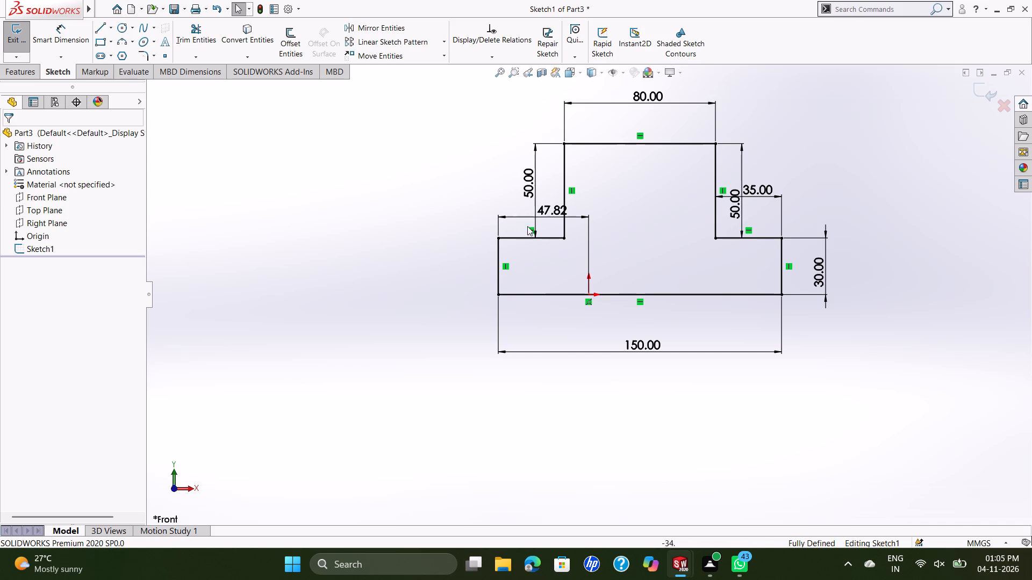
Reposition the 47.82 dimension between the origin and the base's left edge so it sits above the left step.
drag(546, 215, 549, 244)
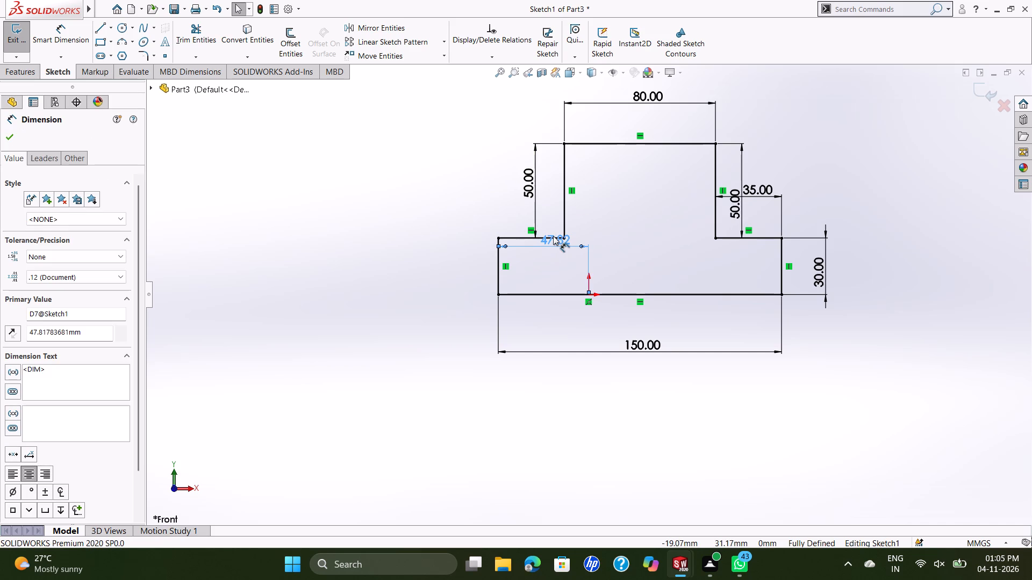
drag(553, 239, 557, 232)
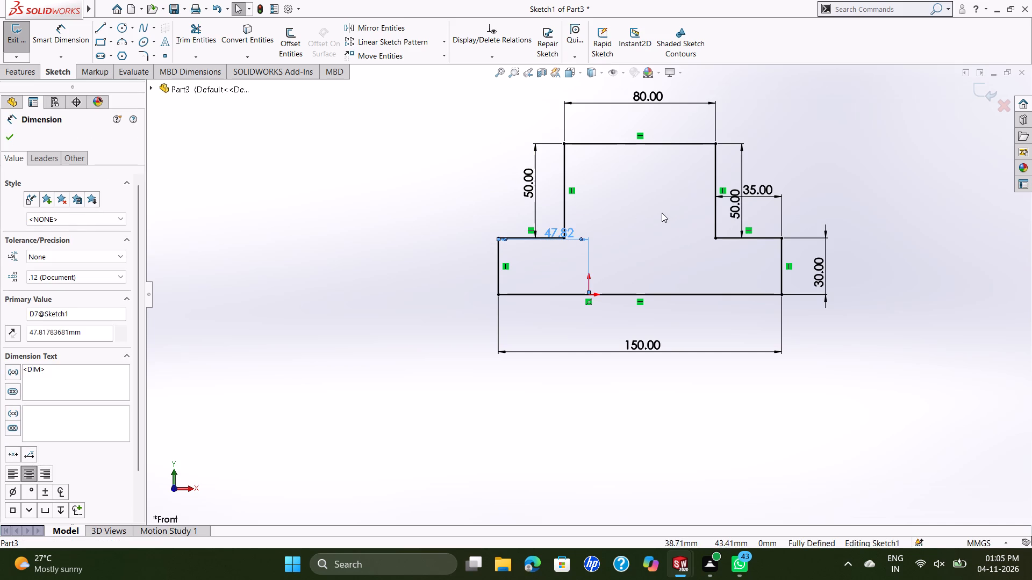
key(Escape)
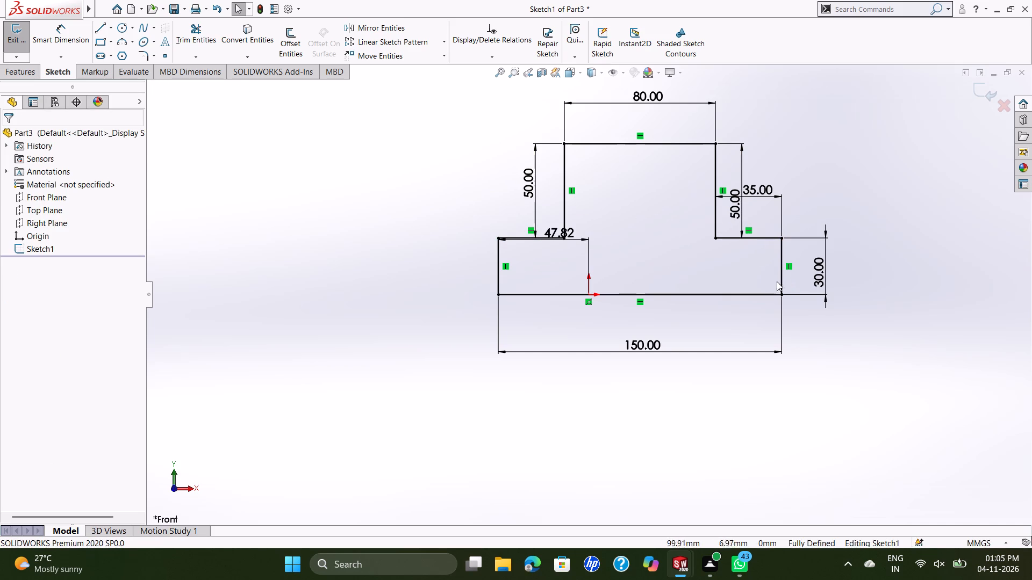
drag(578, 238, 584, 201)
key(Escape)
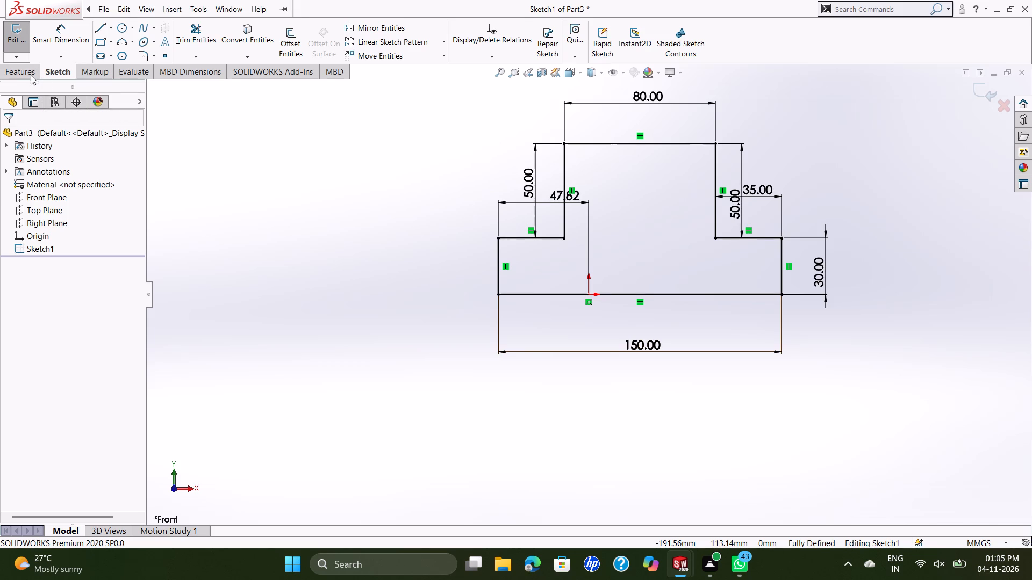
Extrude the inverted-T profile as a Blind boss 60 mm deep in the reversed direction.
click(9, 74)
click(22, 39)
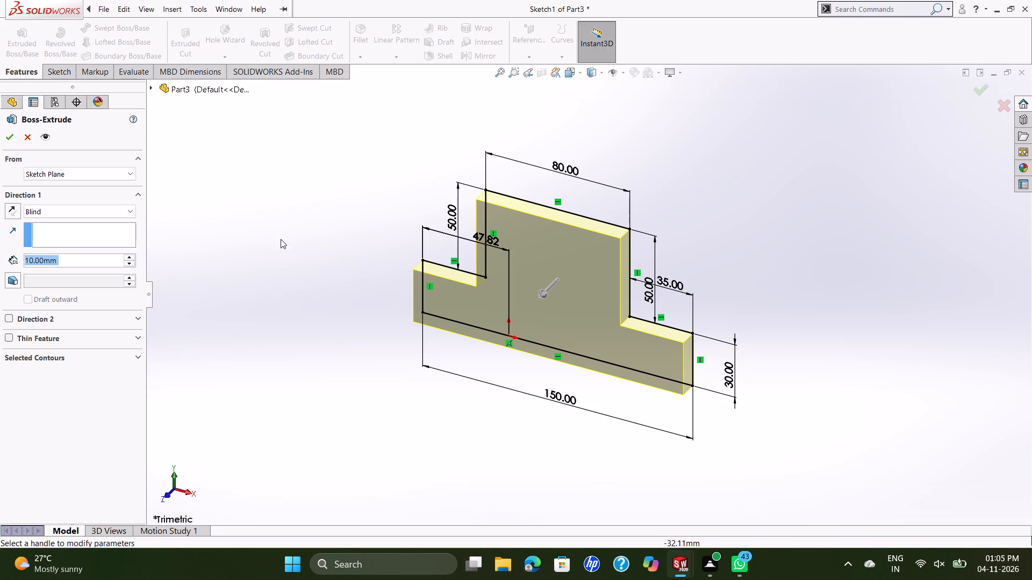
click(11, 215)
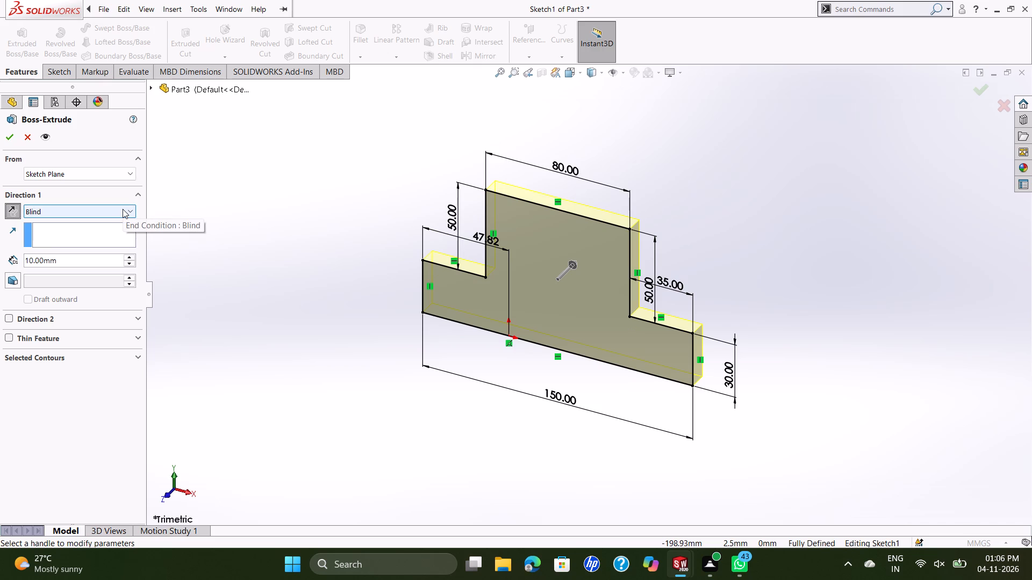
drag(91, 255, 14, 269)
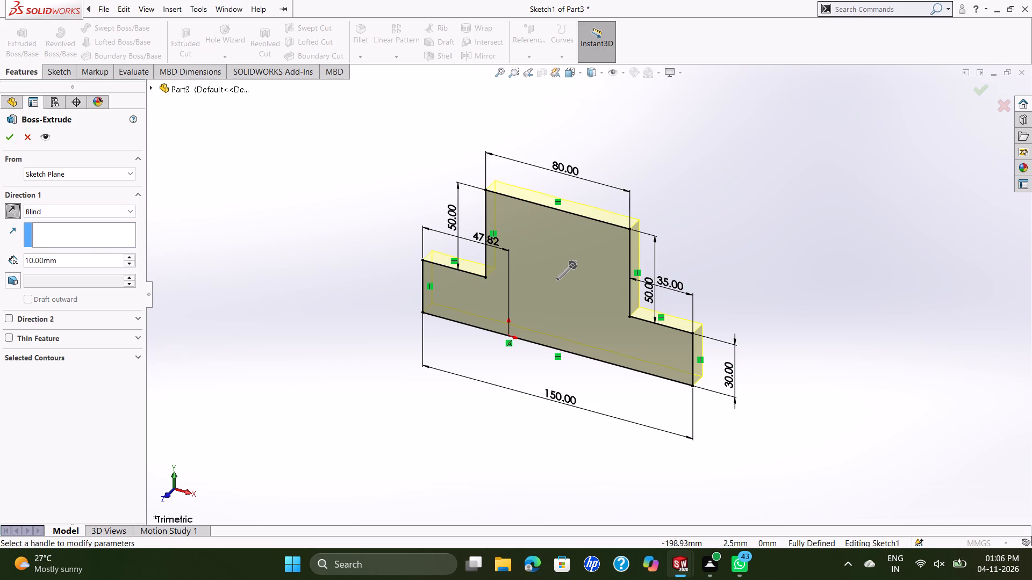
drag(60, 262, 13, 264)
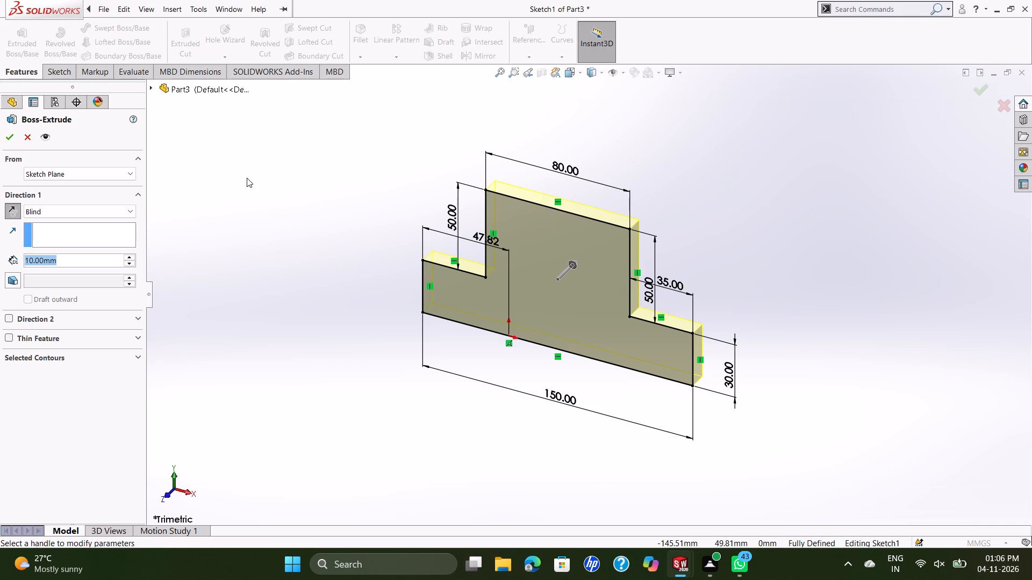
text(60)
key(Return)
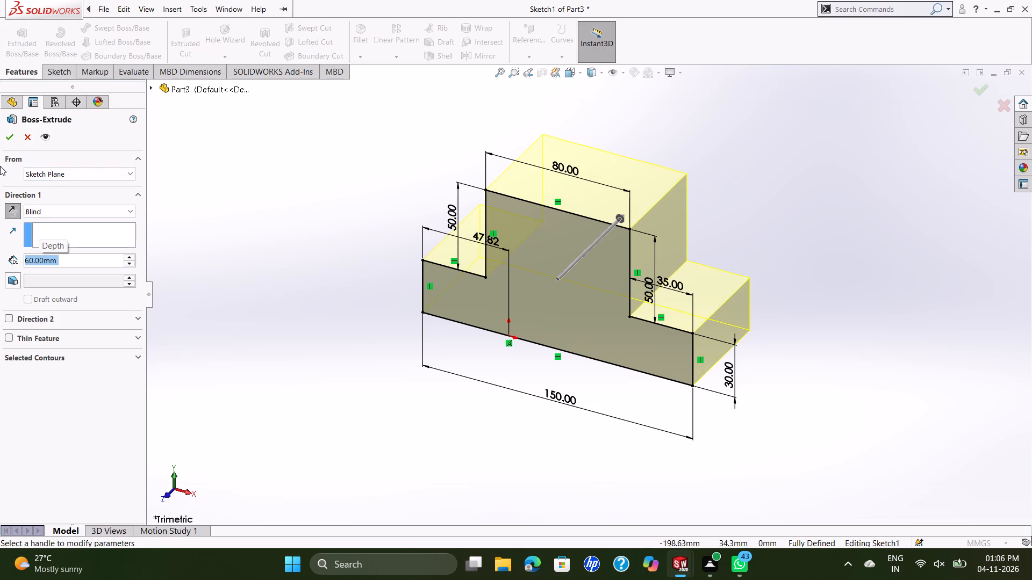
click(9, 136)
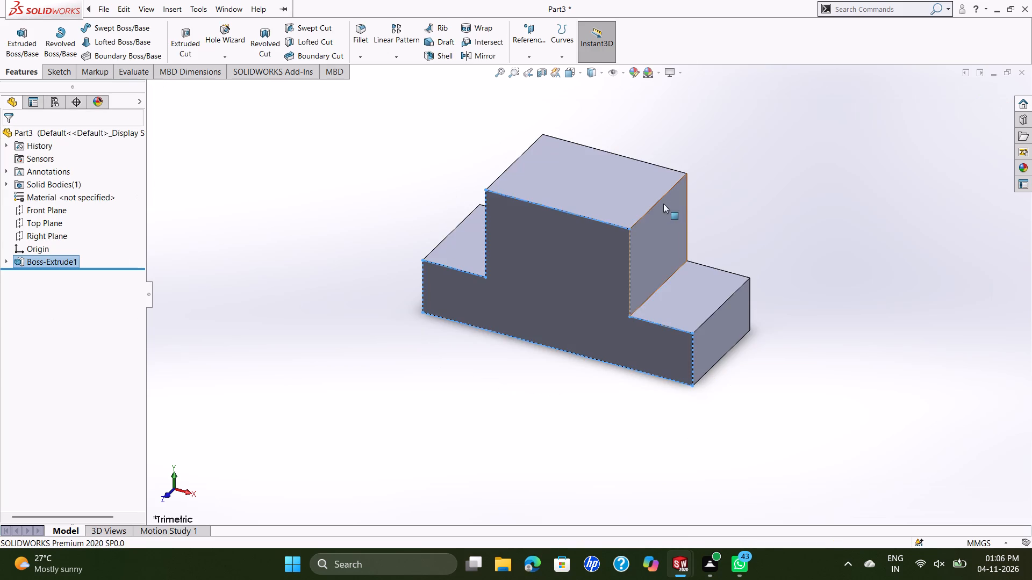
Examine the extruded block from isometric, bottom and other orientations.
middle_drag(679, 210, 757, 301)
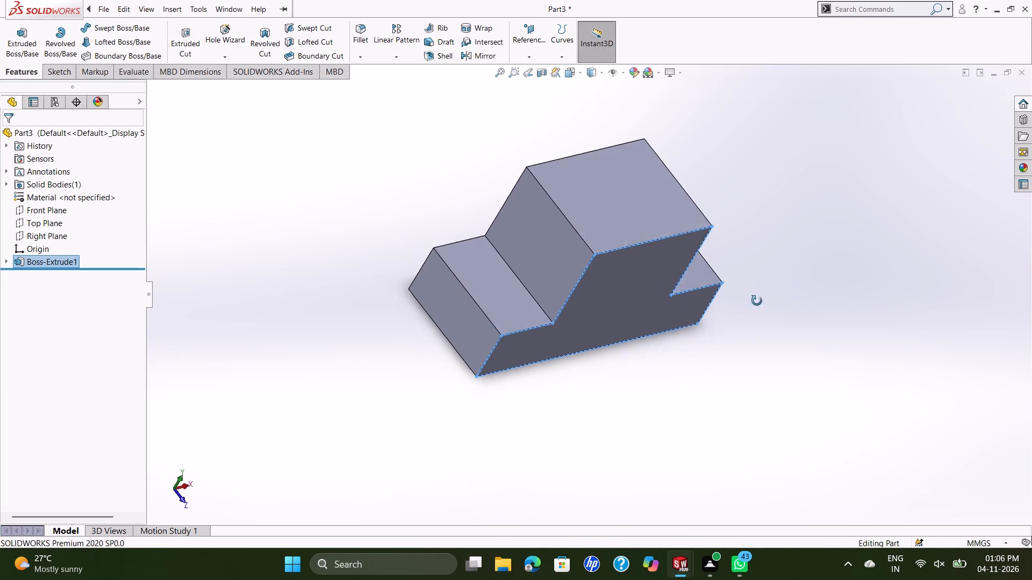
middle_drag(757, 301, 756, 288)
key(ctrl+7)
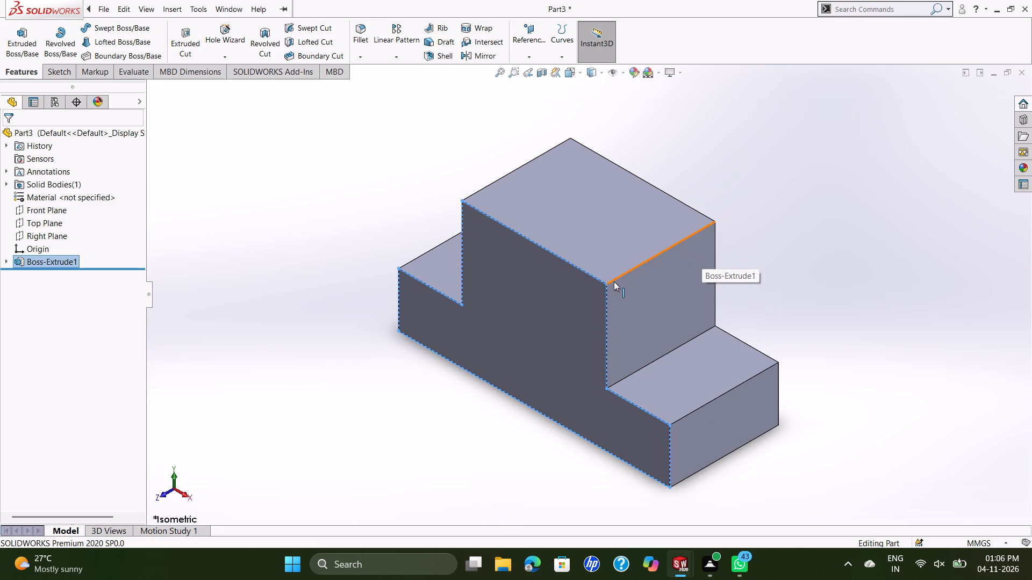
key(ctrl+6)
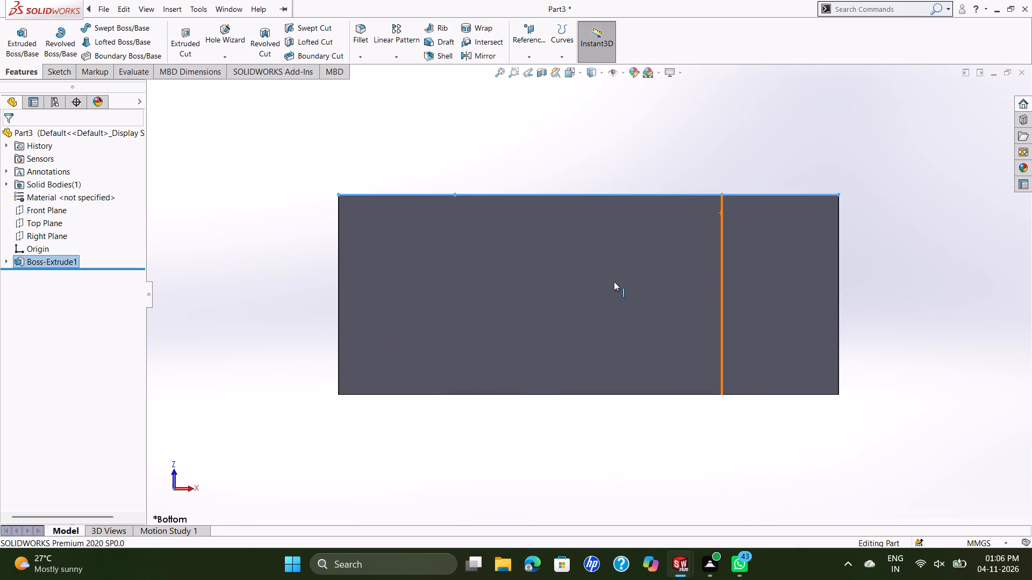
key(ctrl+8)
key(ctrl+8)
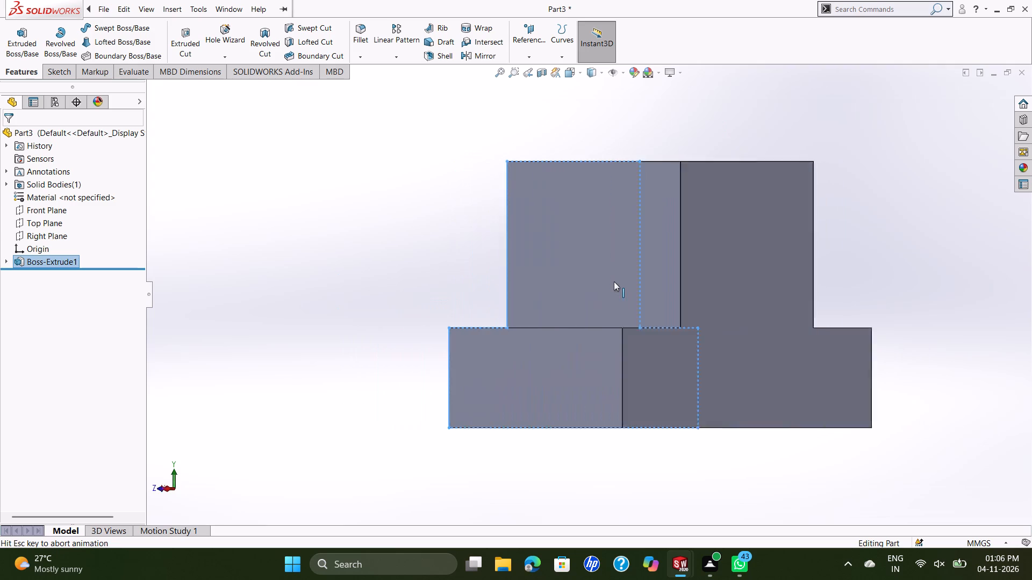
key(ctrl+8)
key(ctrl+7)
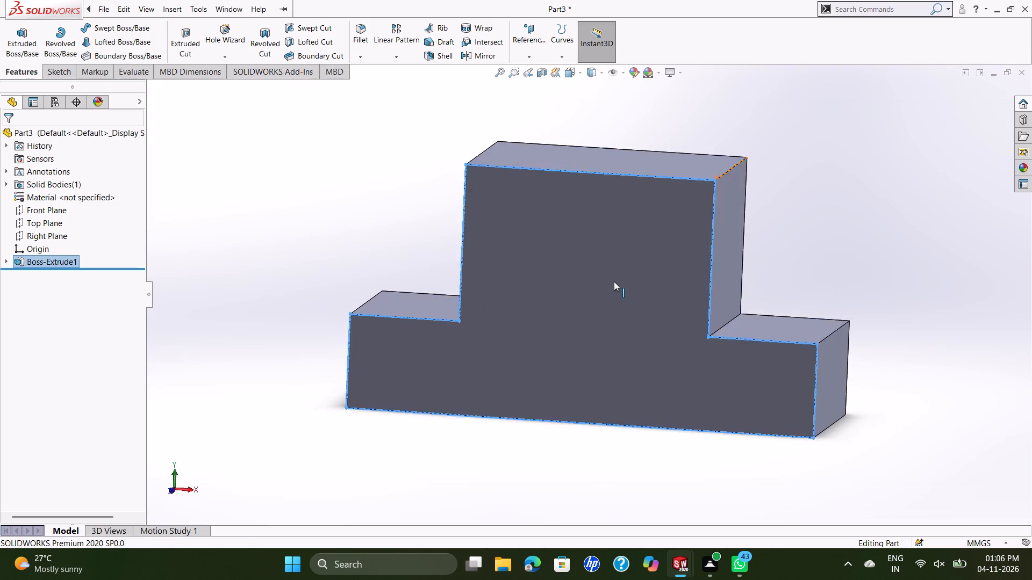
key(ctrl+6)
key(ctrl+6)
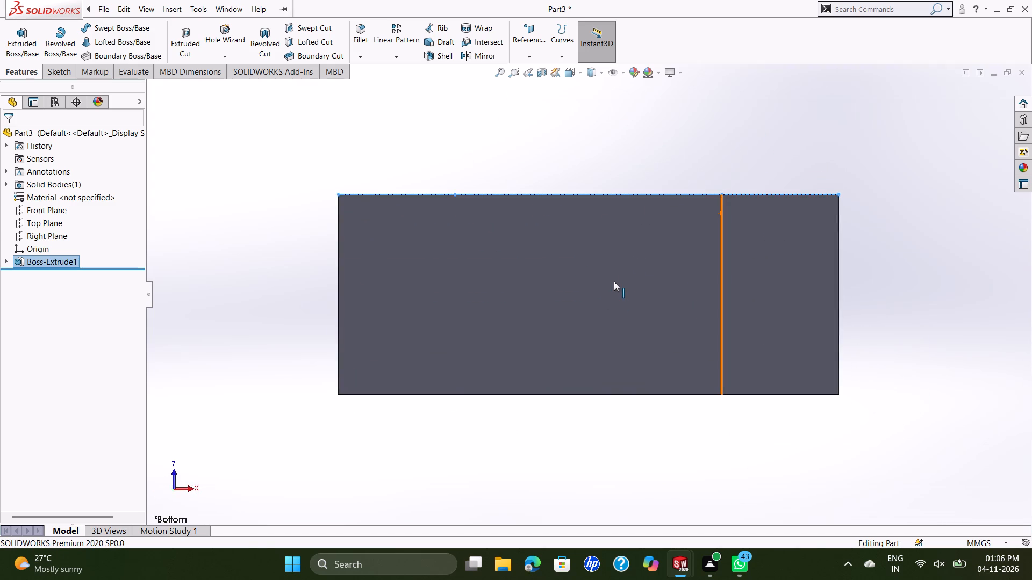
key(ctrl+5)
key(ctrl+5)
key(ctrl+4)
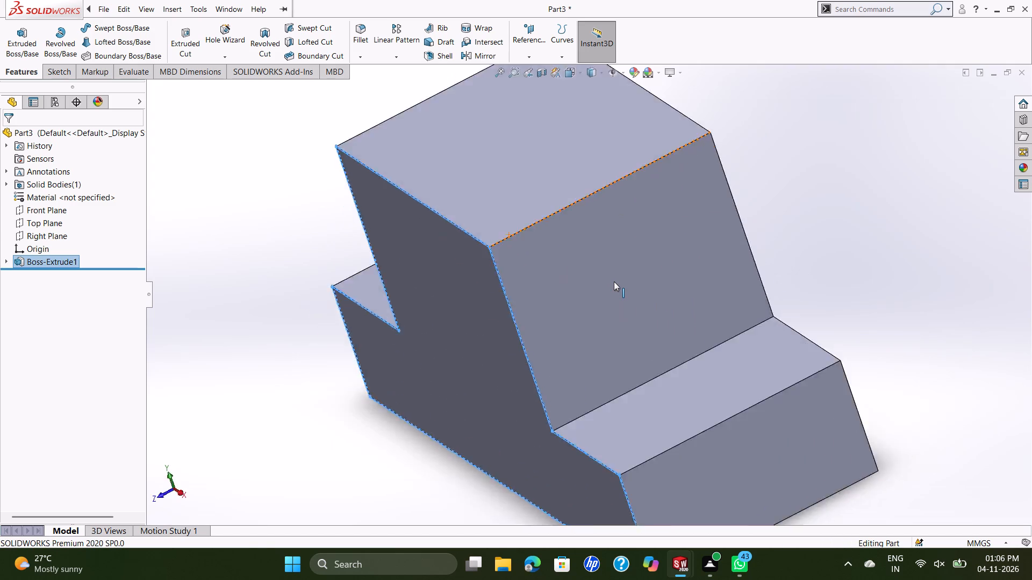
key(ctrl+7)
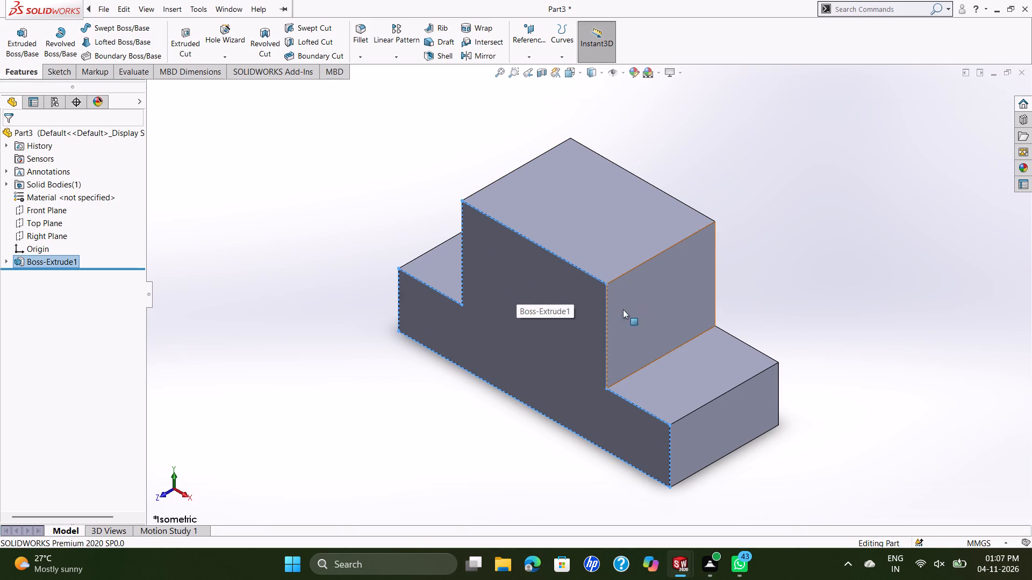
middle_drag(598, 354, 703, 421)
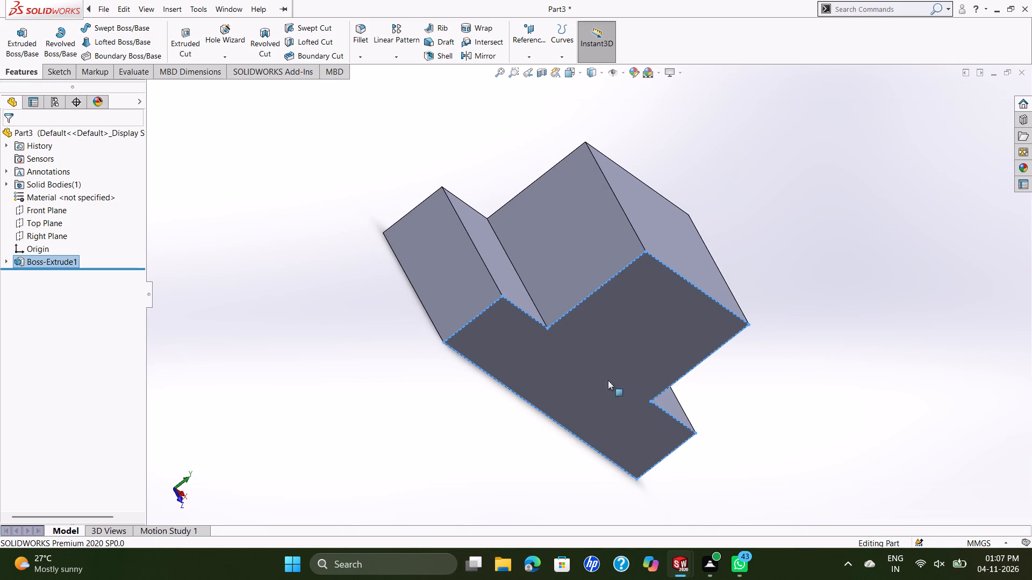
middle_drag(439, 346, 442, 371)
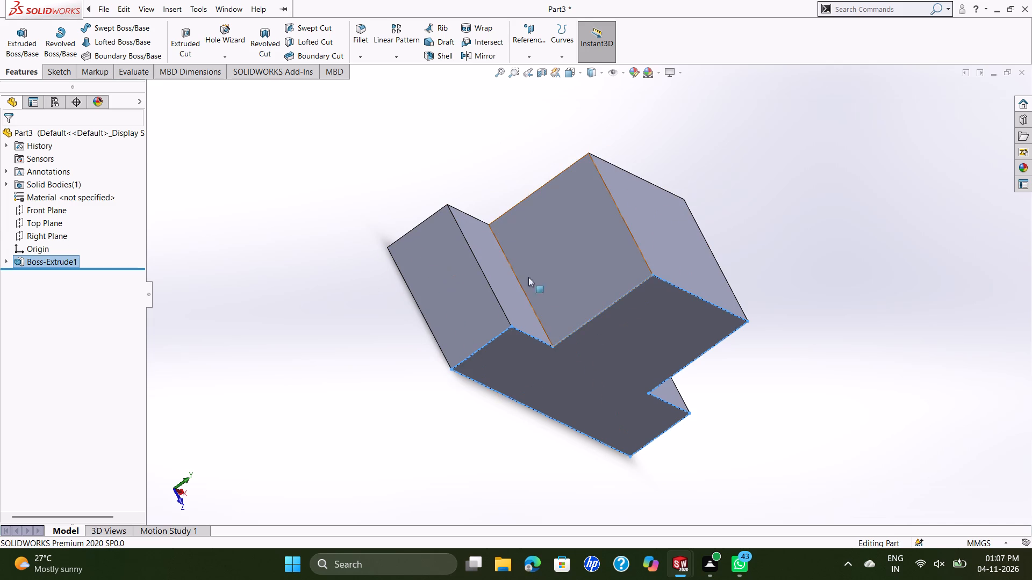
Start a sketch on the raised block's top face, viewed normal, and draw a circle of about 9 mm radius near its centre.
click(680, 214)
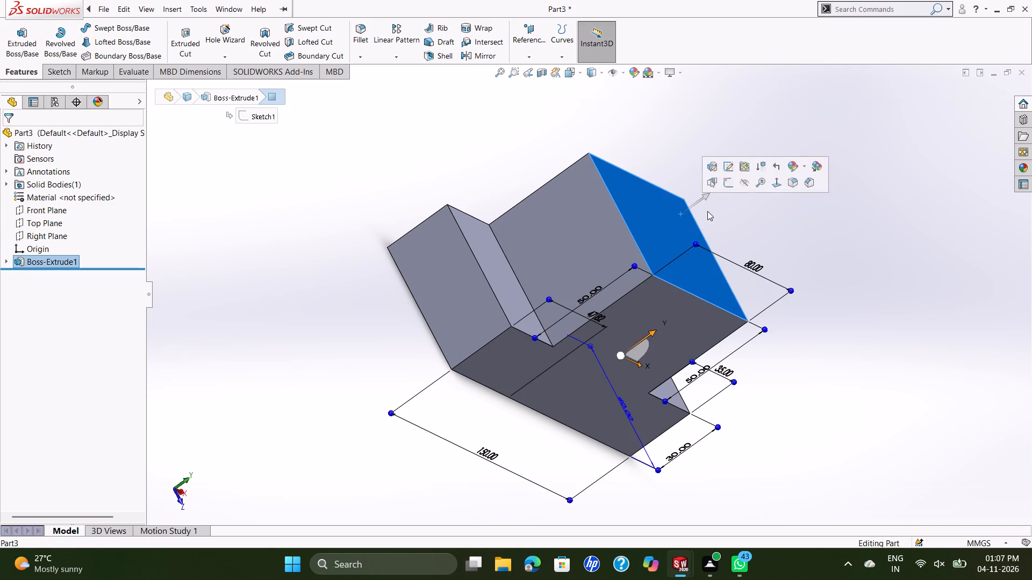
click(780, 190)
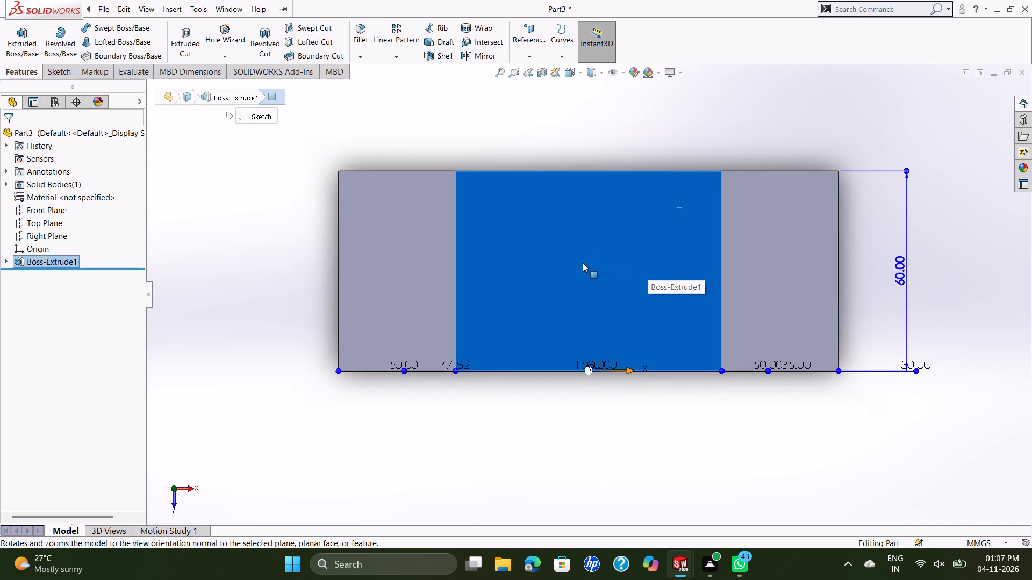
click(560, 267)
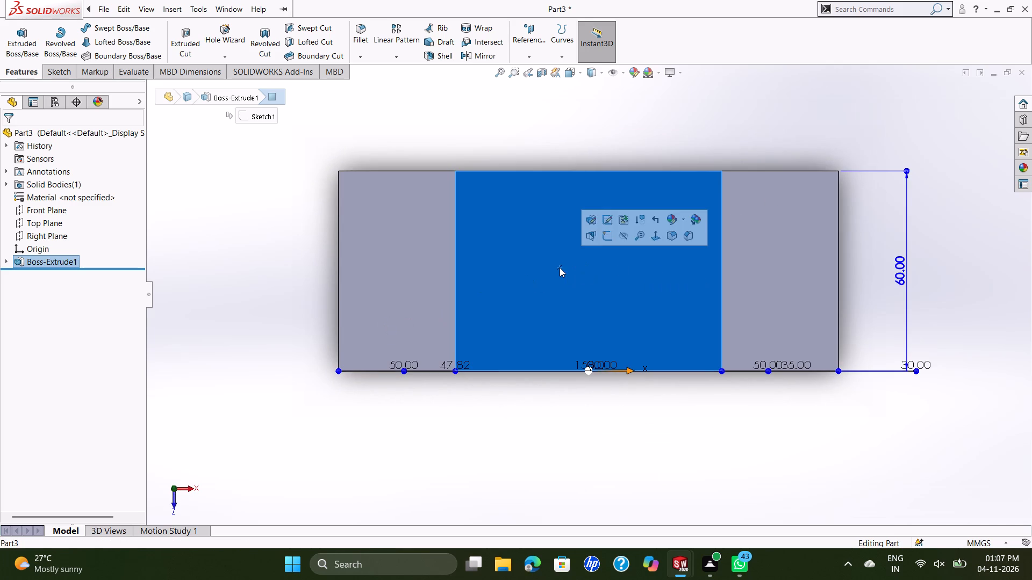
click(604, 242)
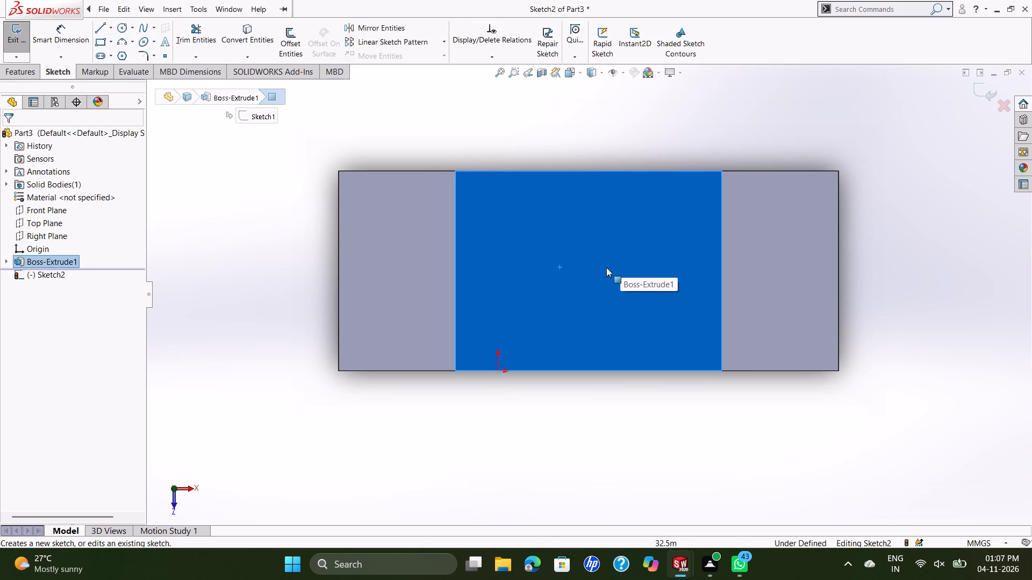
click(127, 28)
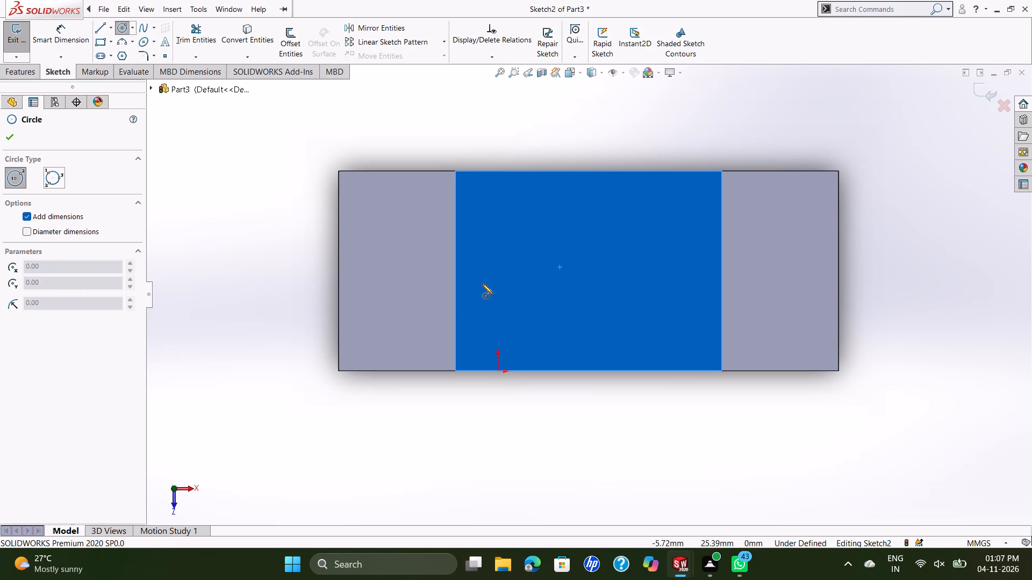
click(580, 261)
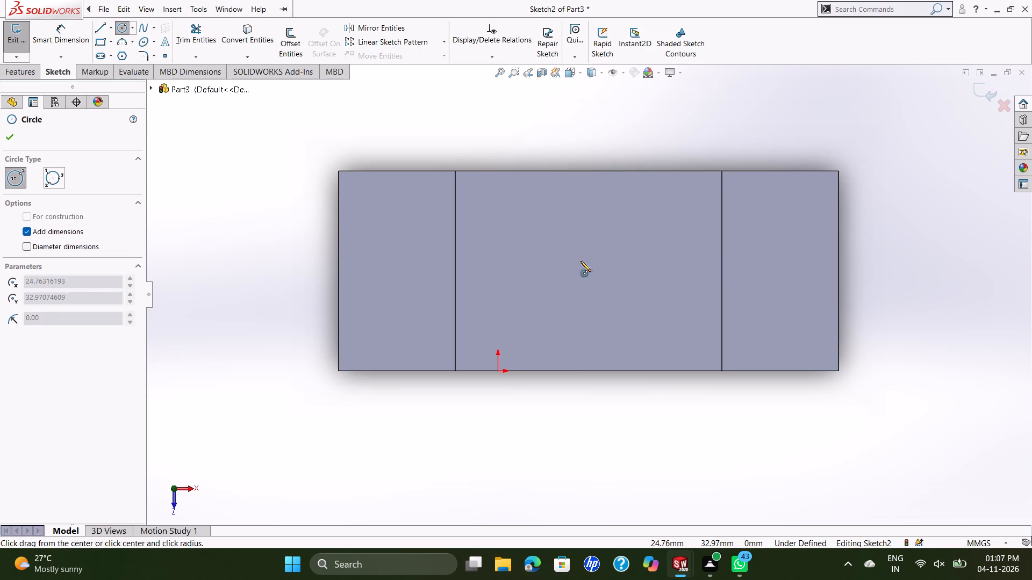
click(610, 267)
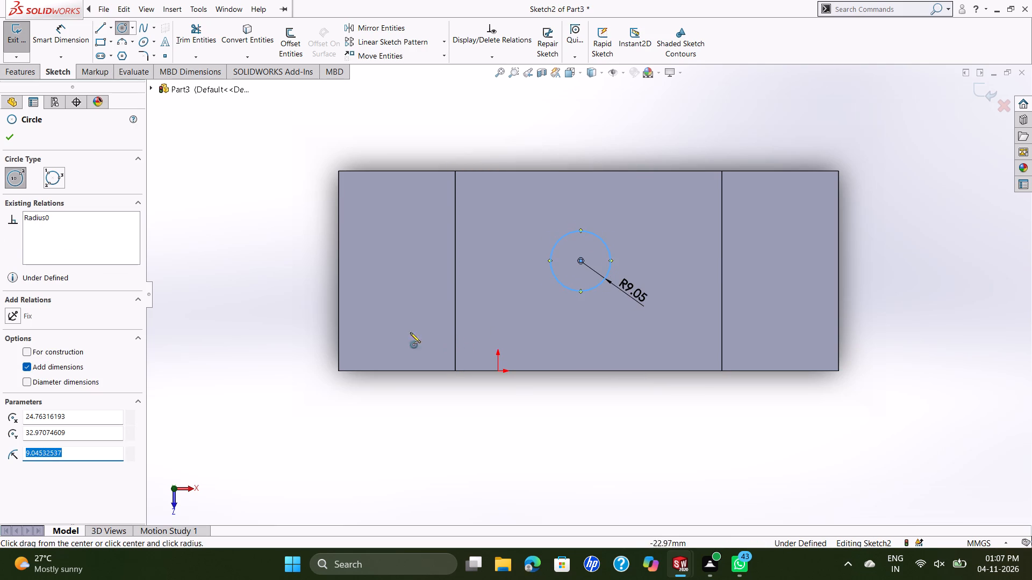
key(Escape)
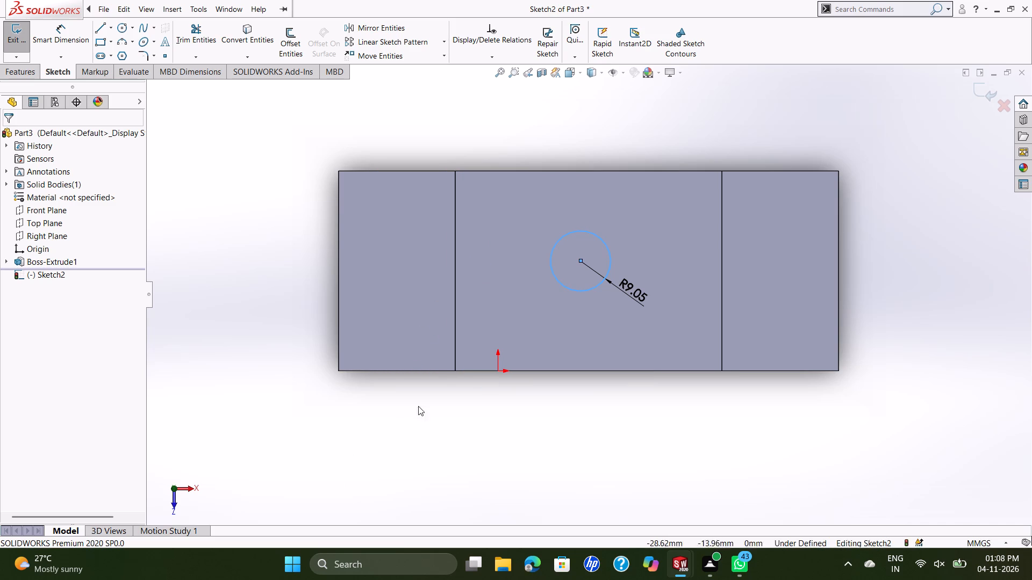
Add Midpoint and Coincident relations between the circle's centre and the top face's left edge.
click(454, 269)
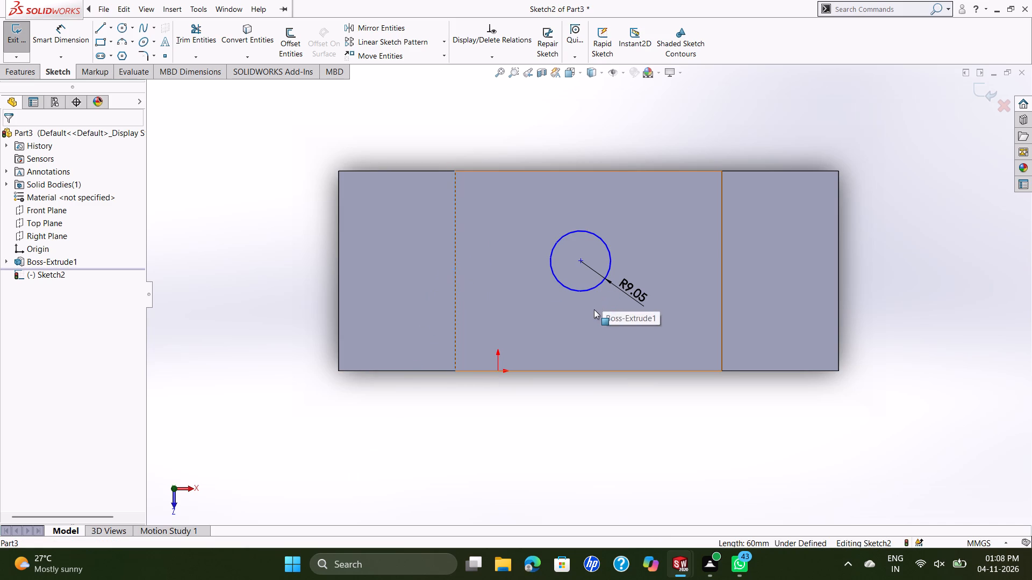
ctrl+click(582, 263)
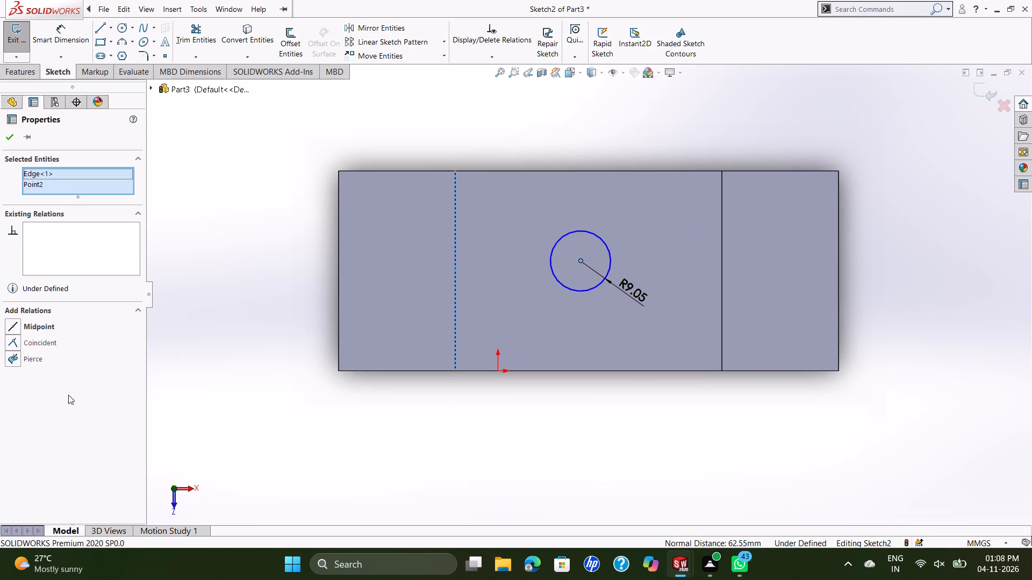
click(13, 323)
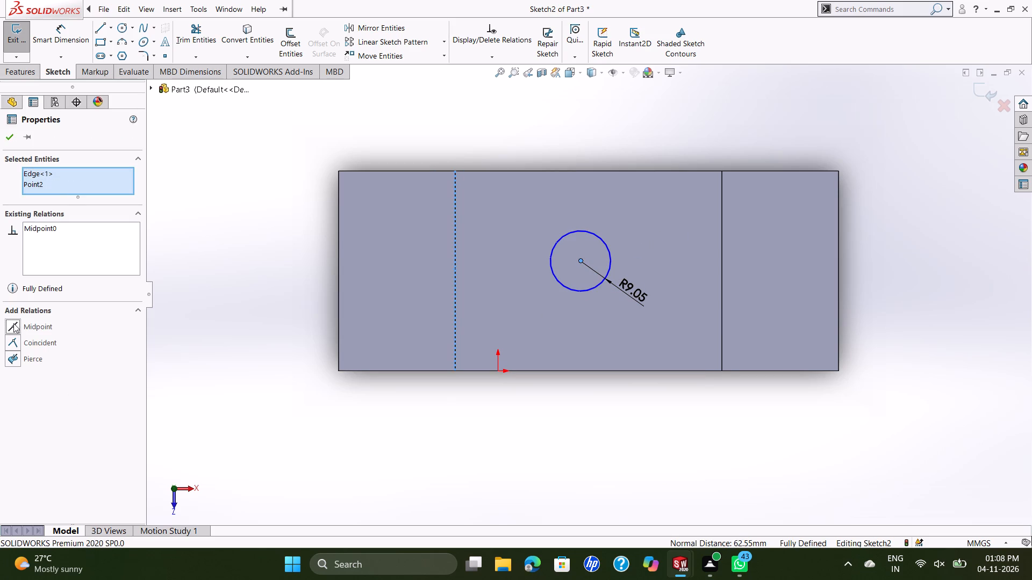
ctrl+click(12, 344)
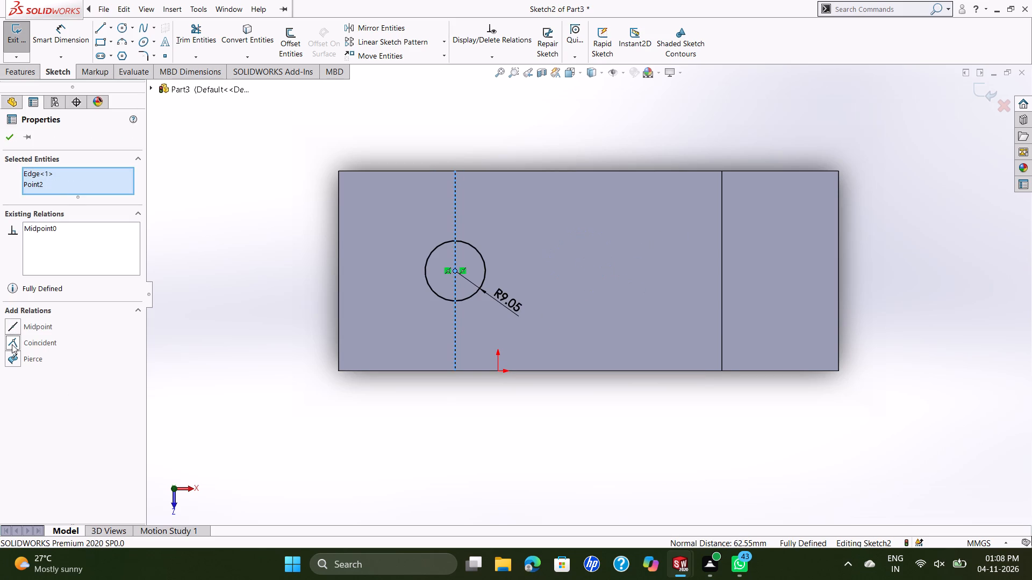
ctrl+click(23, 344)
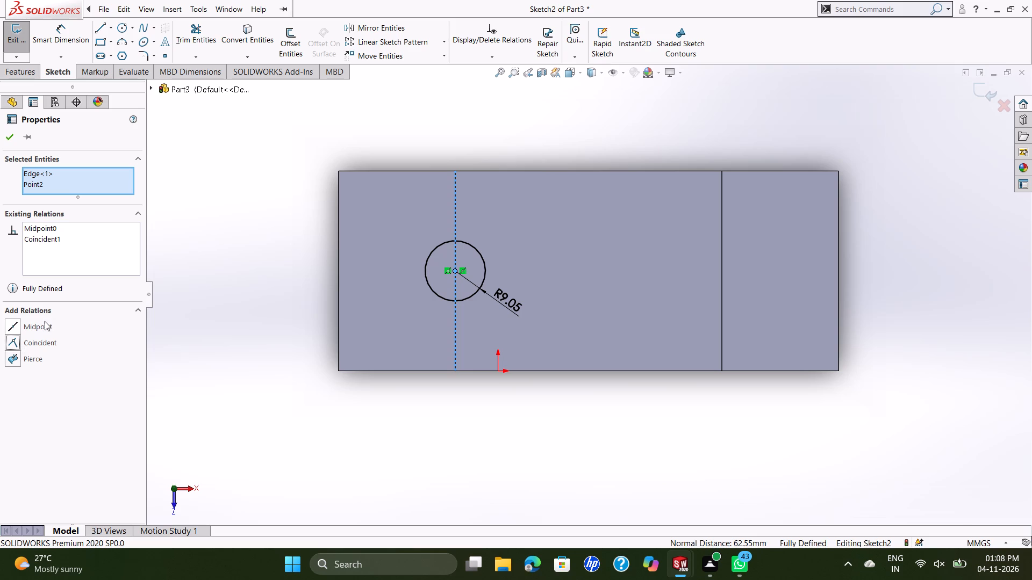
ctrl+click(45, 321)
key(Escape)
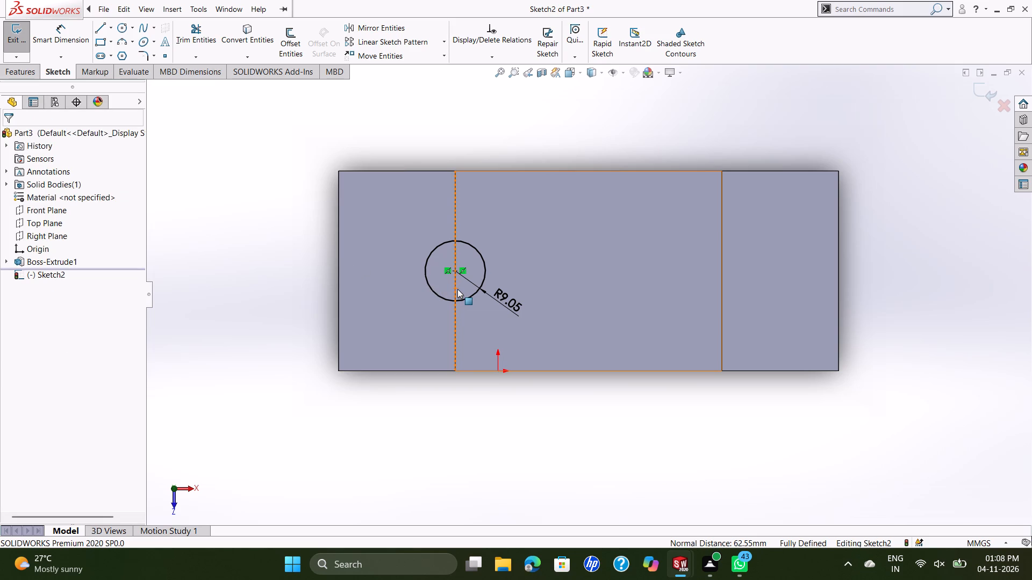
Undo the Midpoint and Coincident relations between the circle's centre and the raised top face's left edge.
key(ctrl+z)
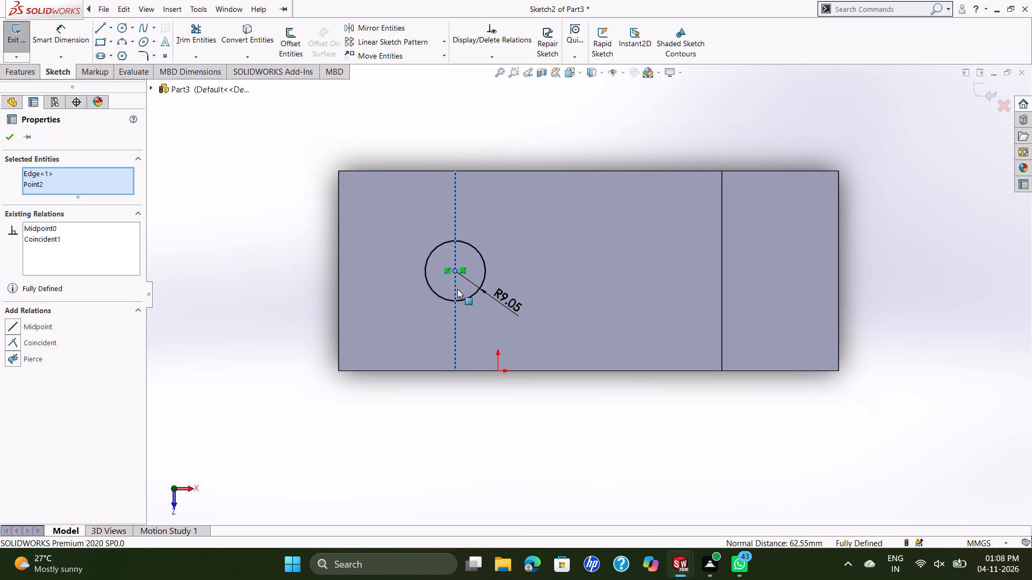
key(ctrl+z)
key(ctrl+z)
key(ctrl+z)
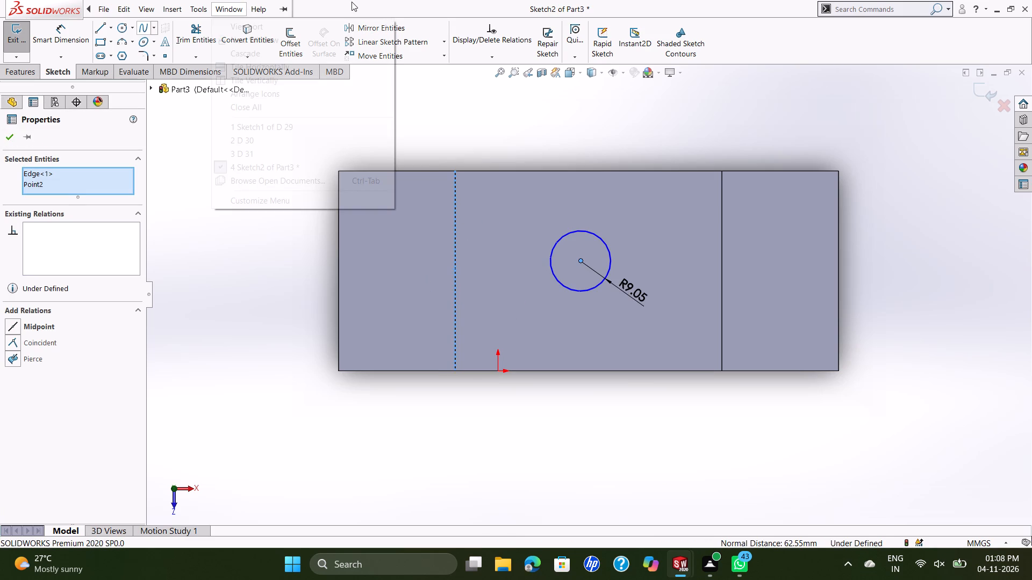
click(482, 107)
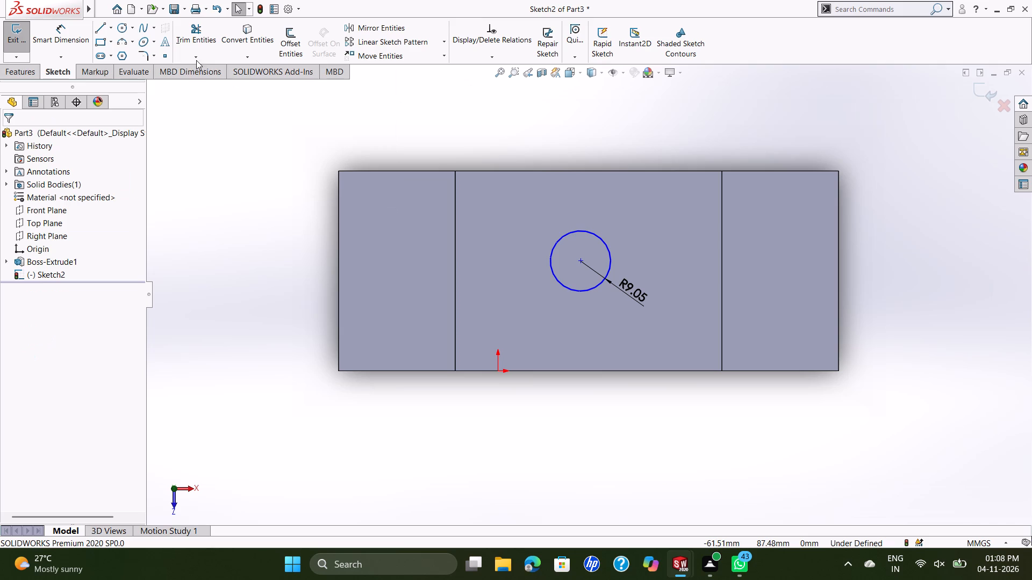
Sketch a horizontal line about 80 mm long joining the midpoints of the raised top face's left and right edges.
click(102, 24)
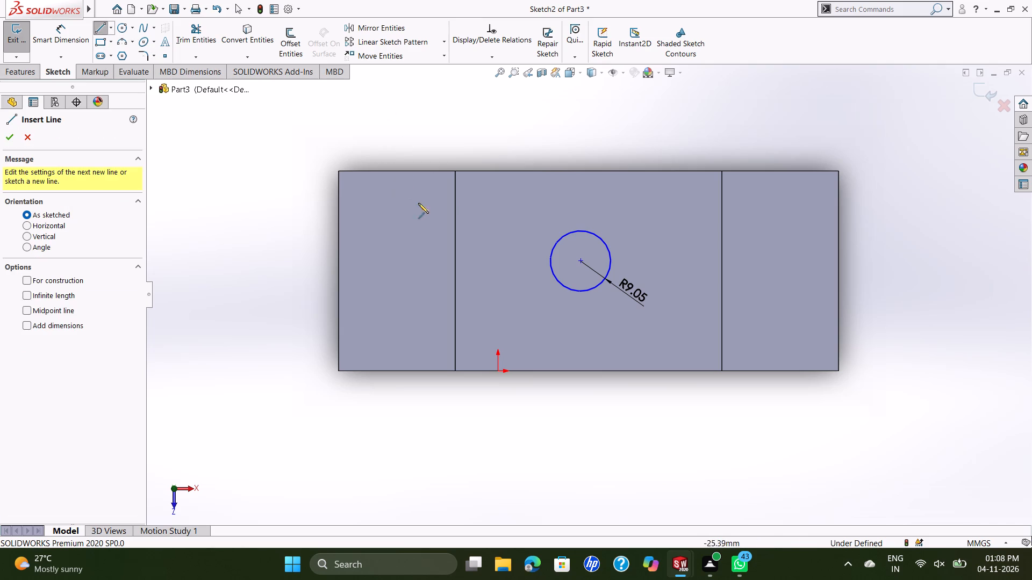
click(455, 270)
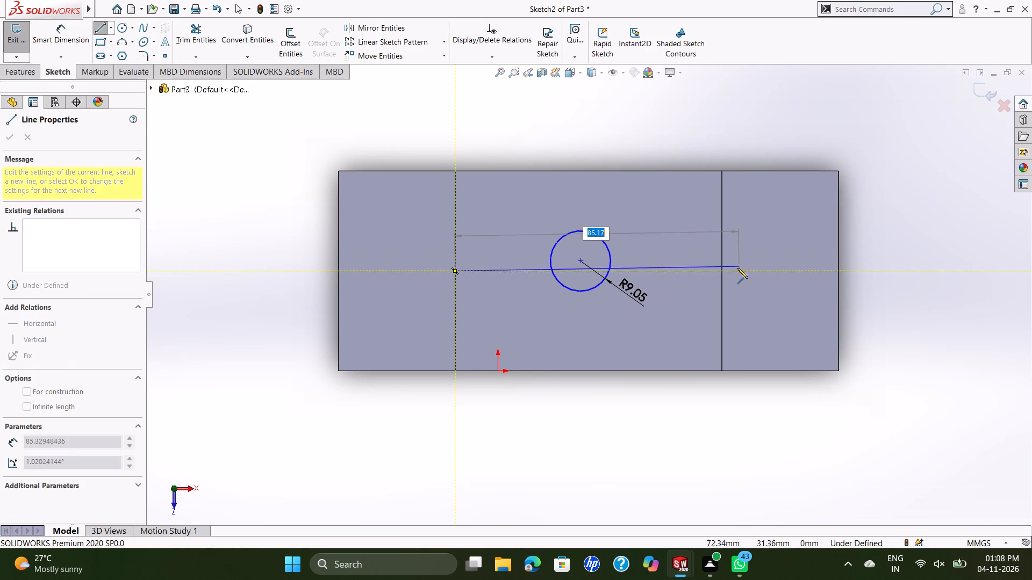
click(722, 272)
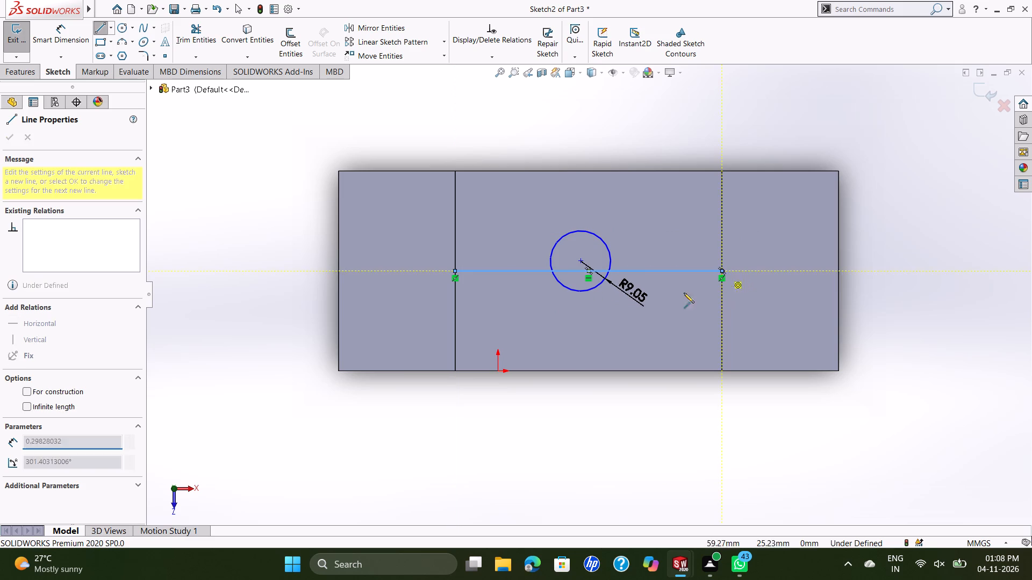
key(Escape)
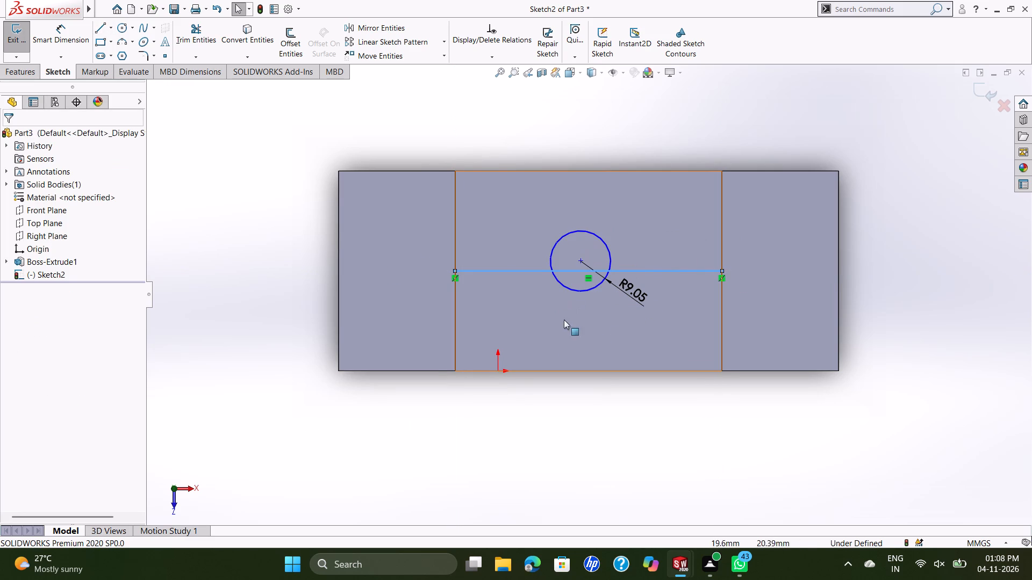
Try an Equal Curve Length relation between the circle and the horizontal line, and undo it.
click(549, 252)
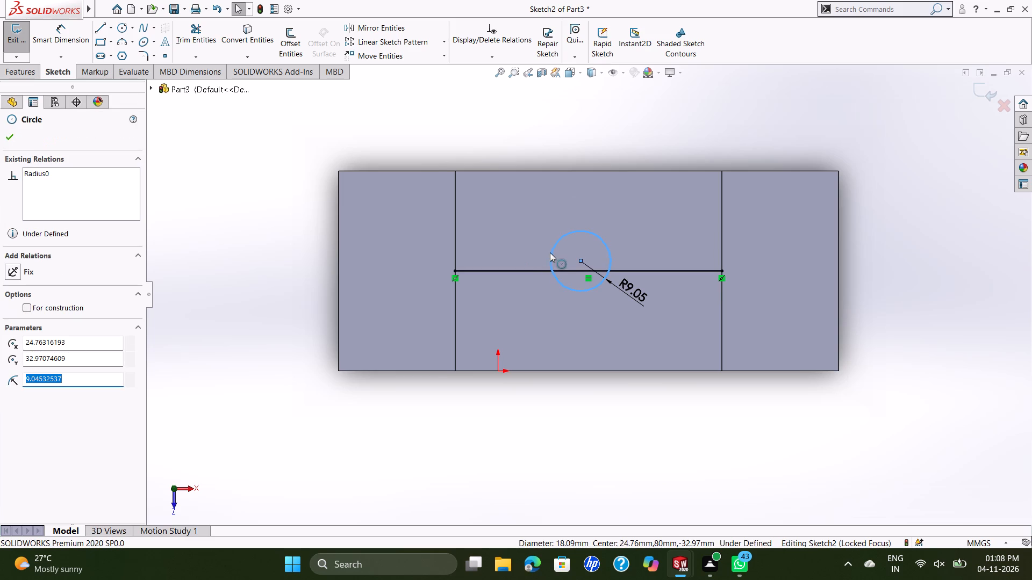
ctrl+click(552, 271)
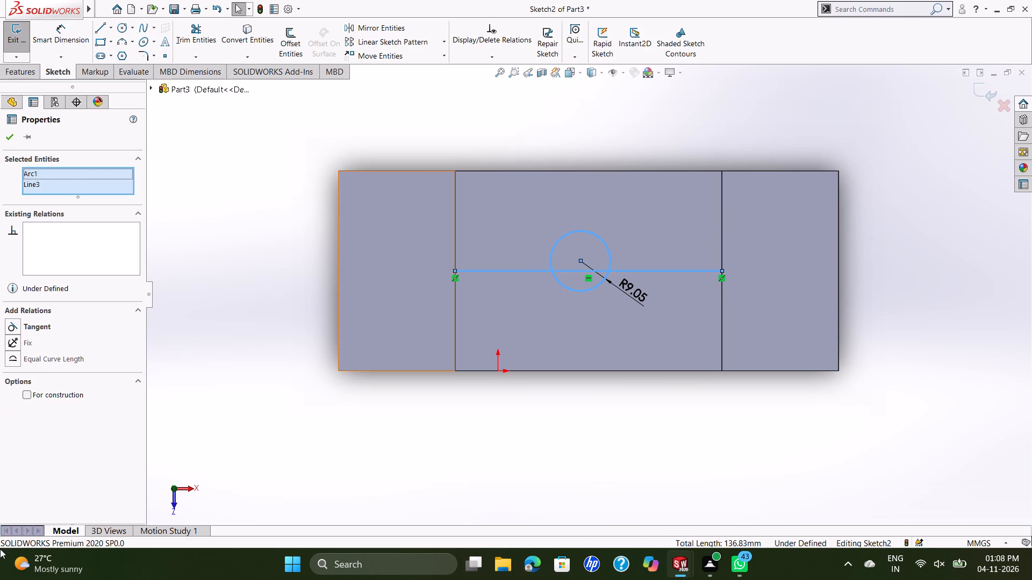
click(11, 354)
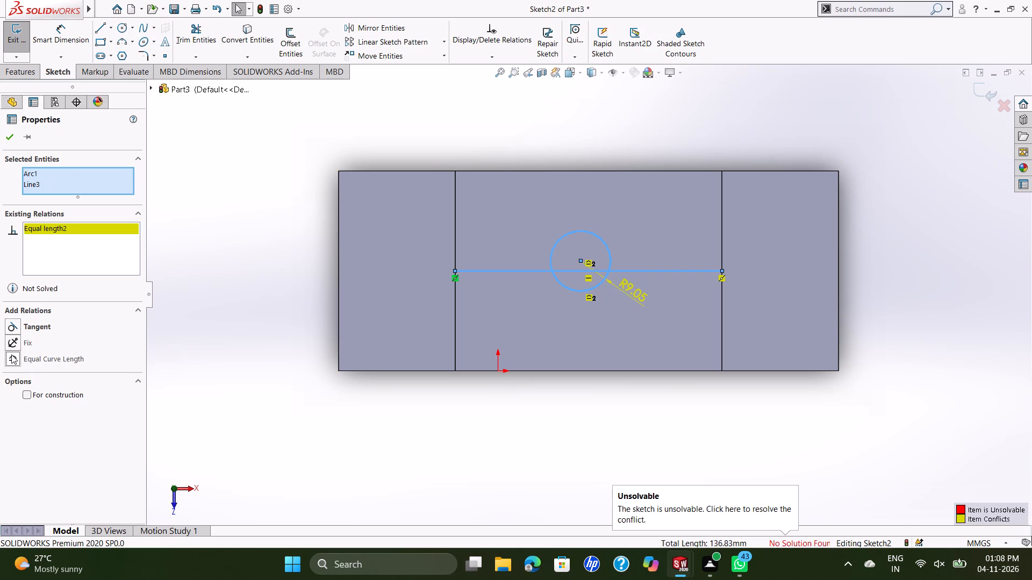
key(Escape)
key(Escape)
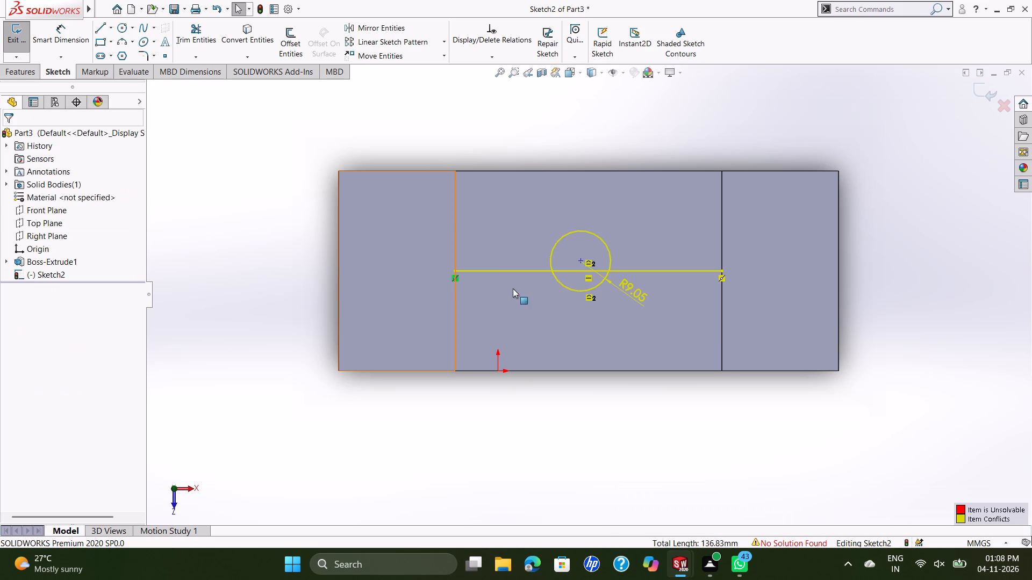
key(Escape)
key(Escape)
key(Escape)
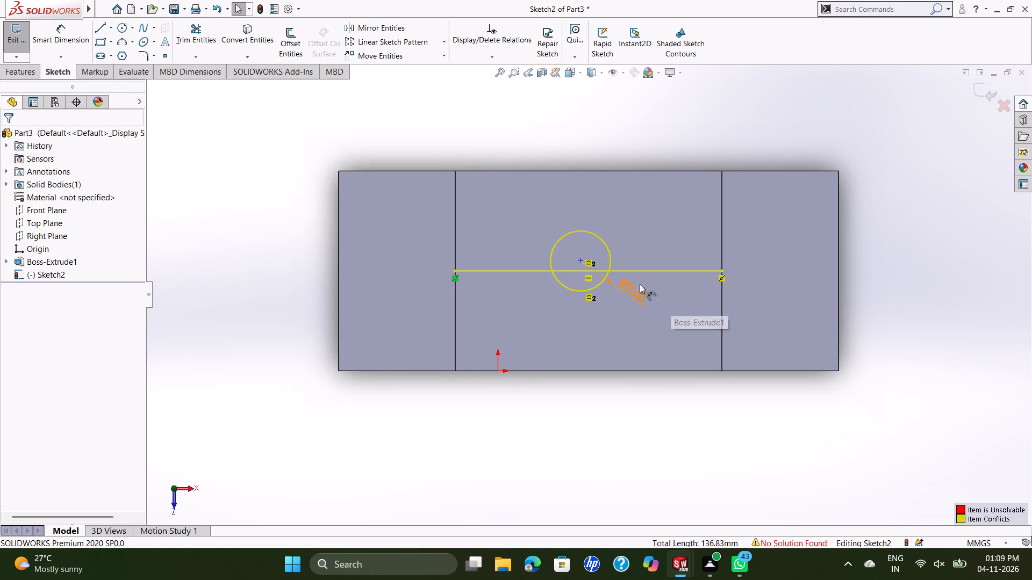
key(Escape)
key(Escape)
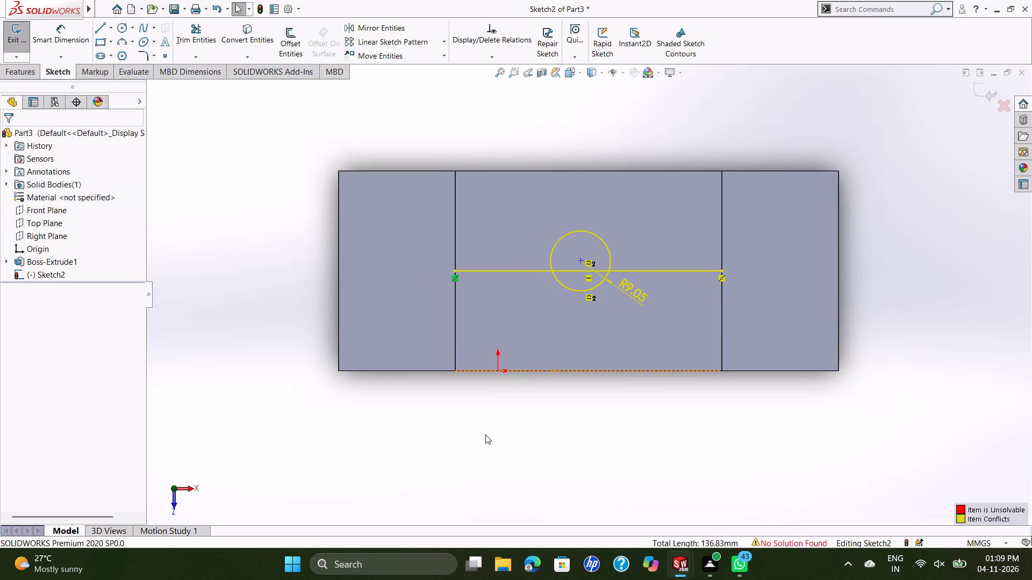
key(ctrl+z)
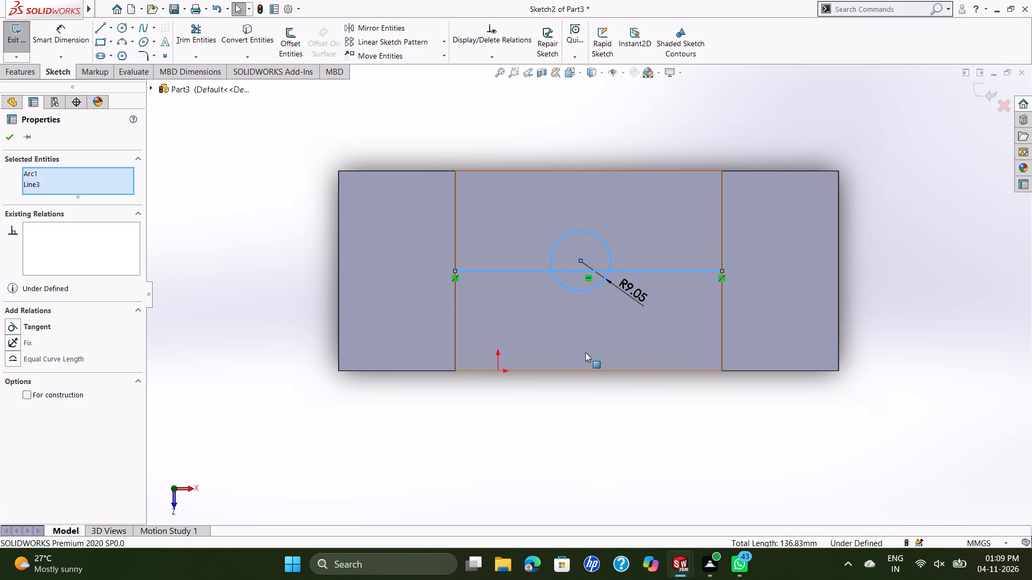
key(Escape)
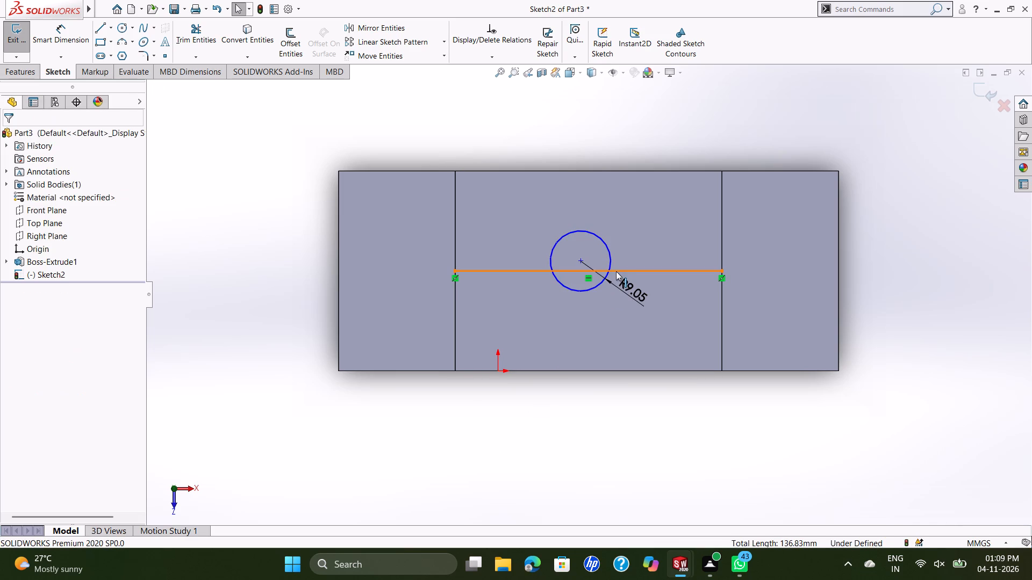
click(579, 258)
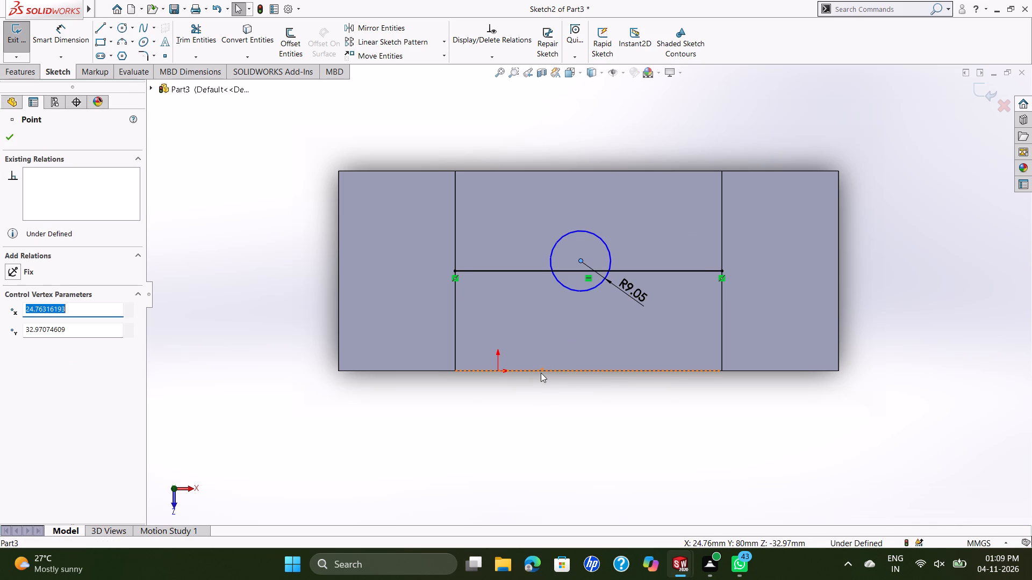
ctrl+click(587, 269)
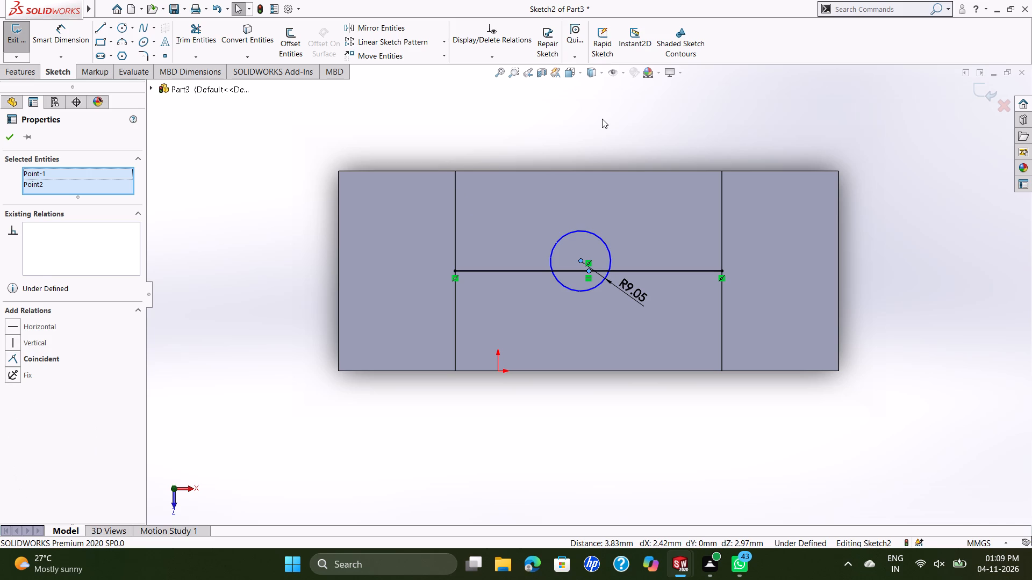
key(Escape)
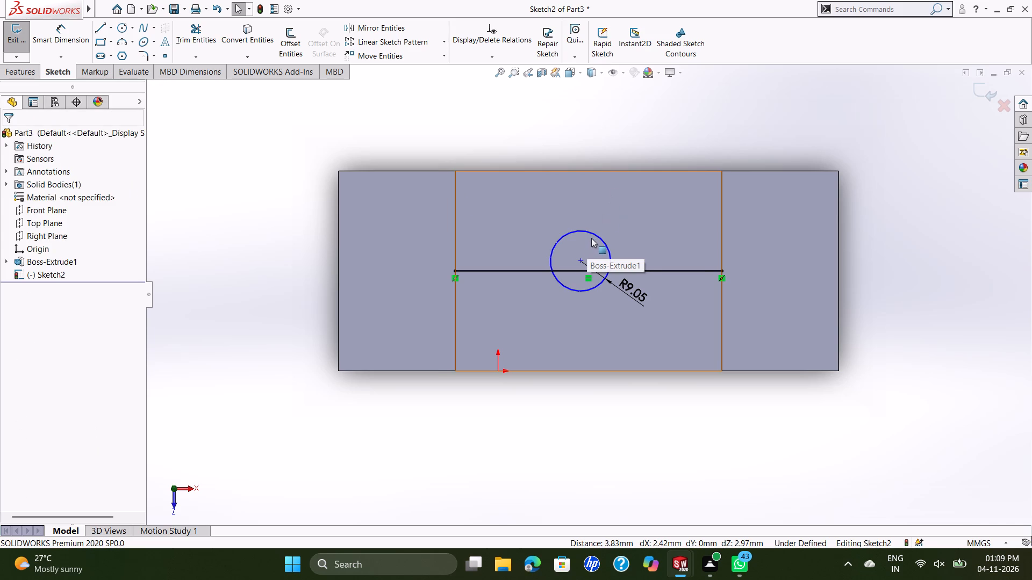
Delete the off-centre circle together with its radius dimension.
click(593, 235)
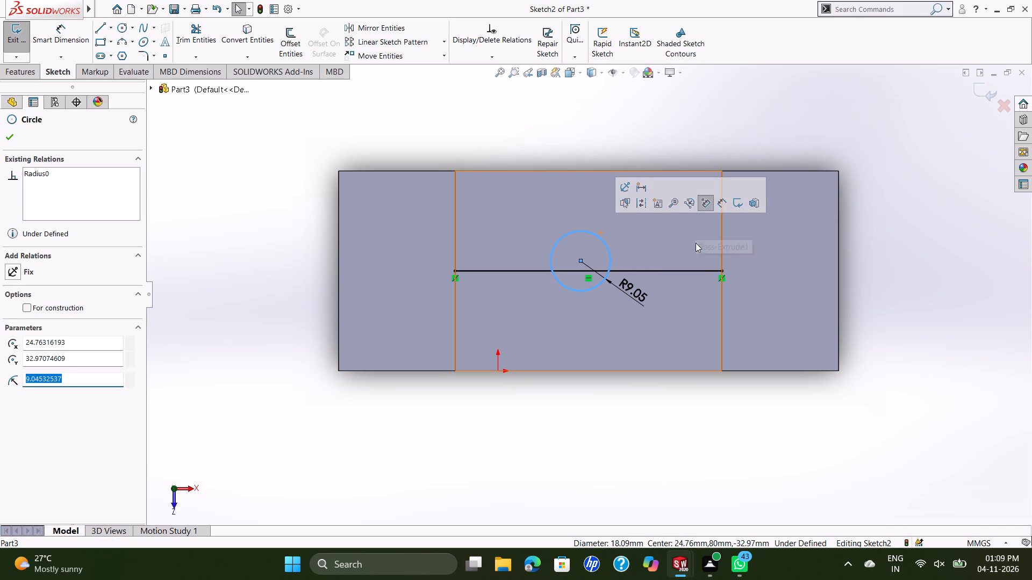
key(Delete)
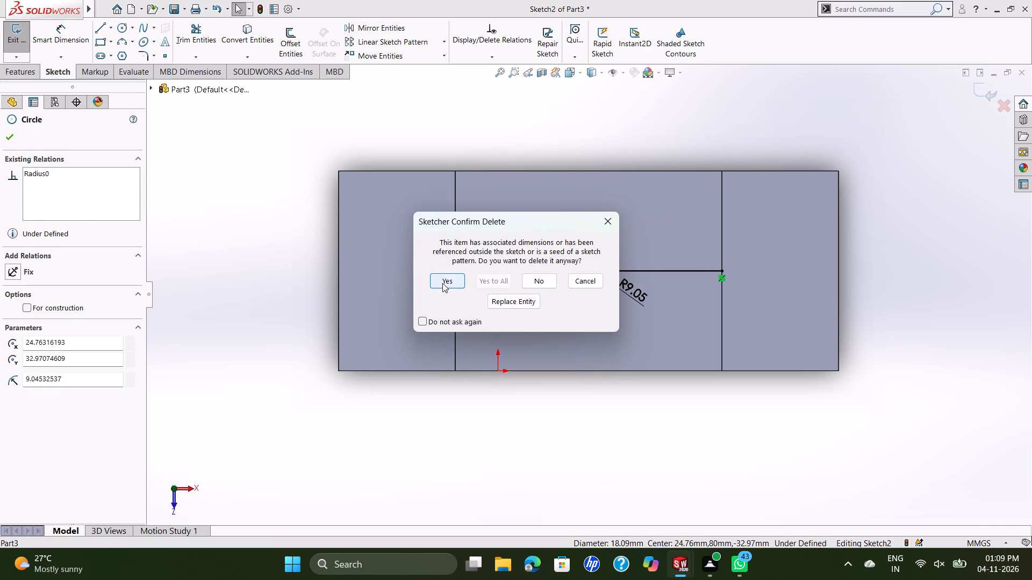
click(442, 283)
drag(458, 0, 395, 0)
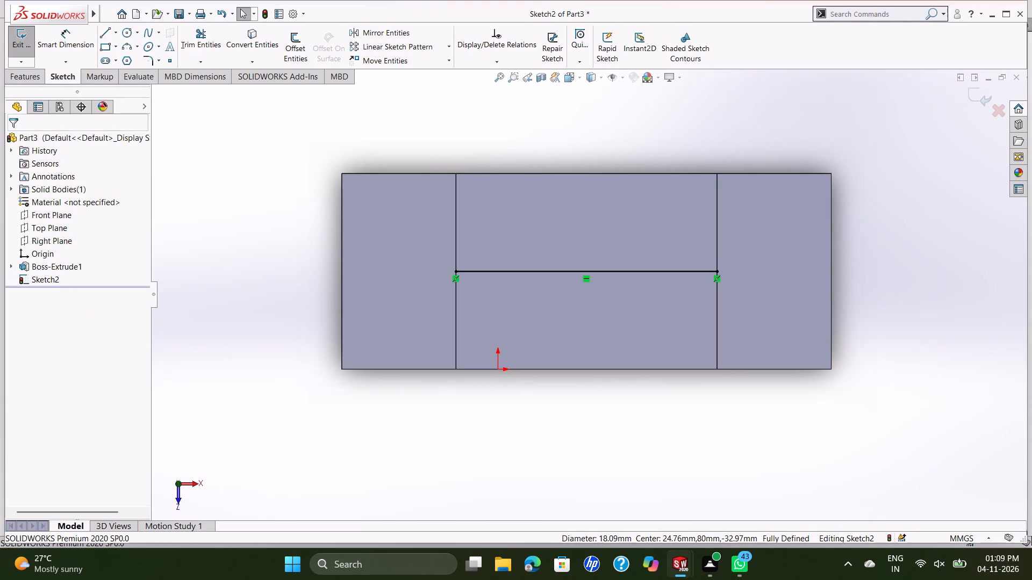
Sketch a circle of about 11 mm radius centred on the horizontal line's midpoint.
click(126, 32)
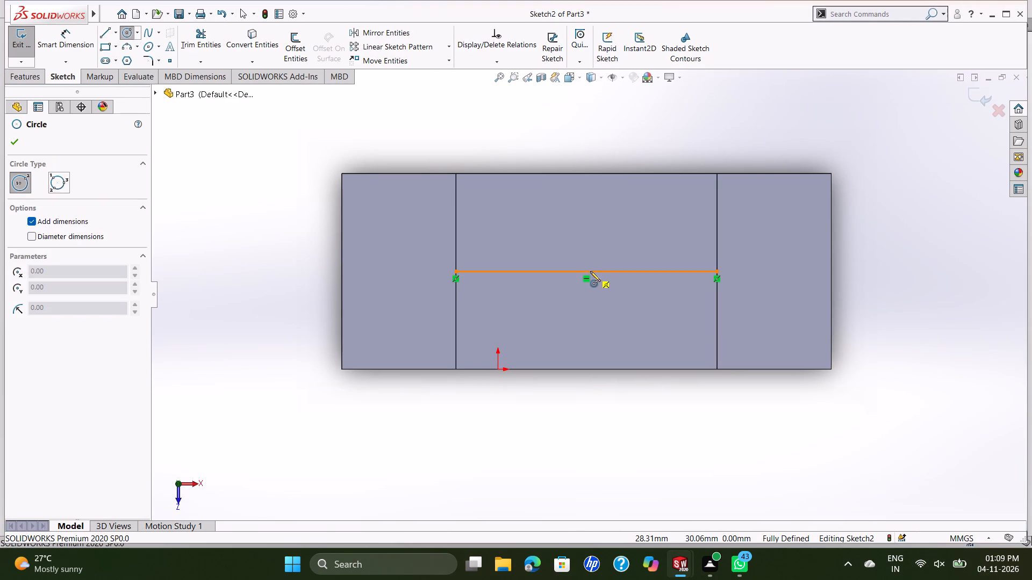
click(586, 270)
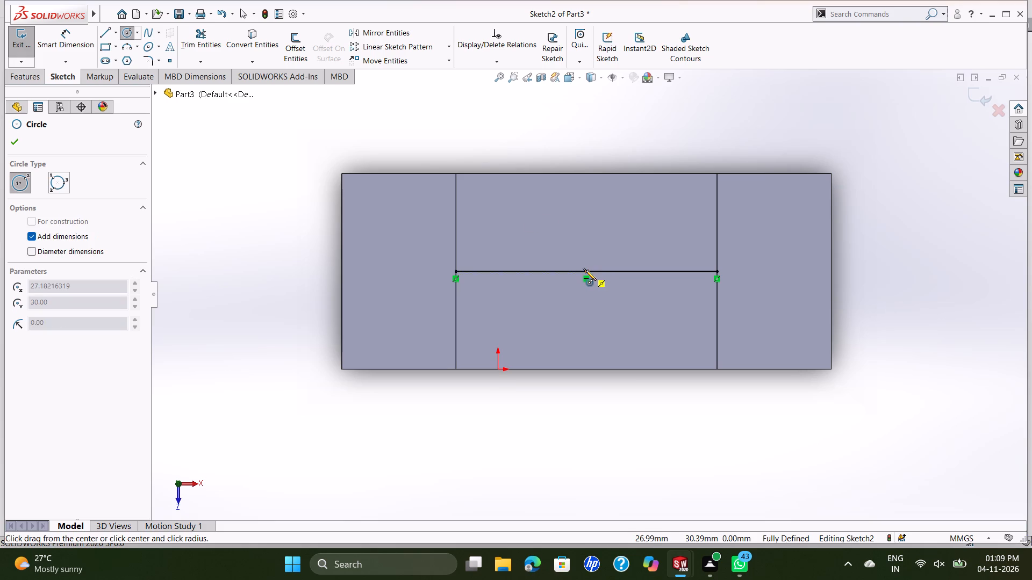
click(614, 294)
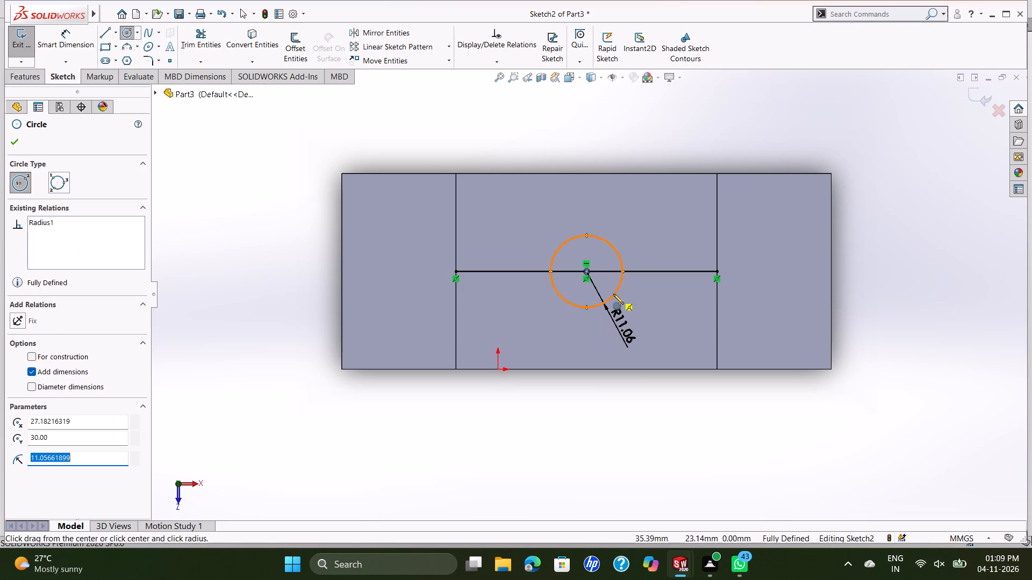
key(Escape)
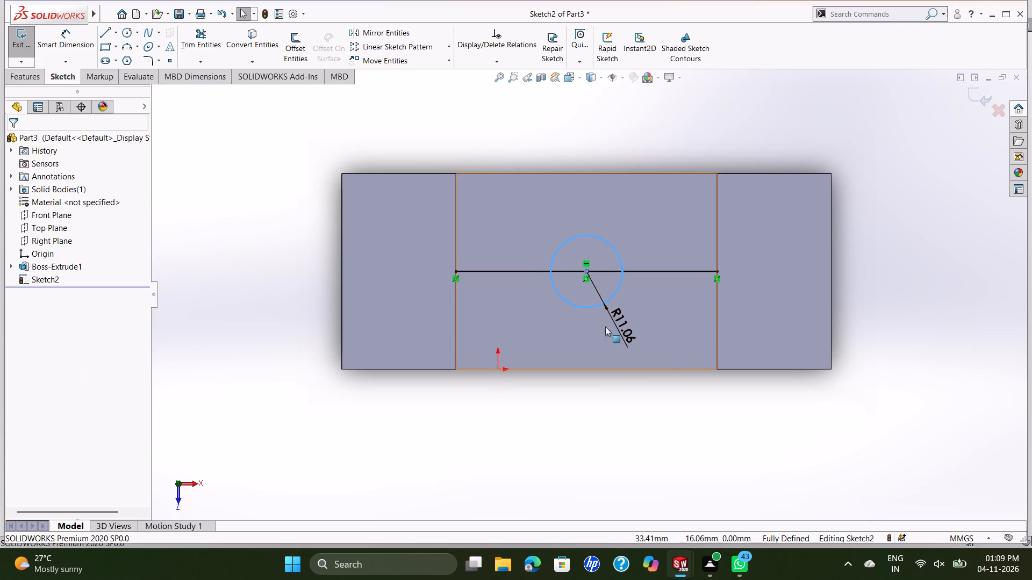
Set the circle's radius to 18 mm.
double_click(620, 324)
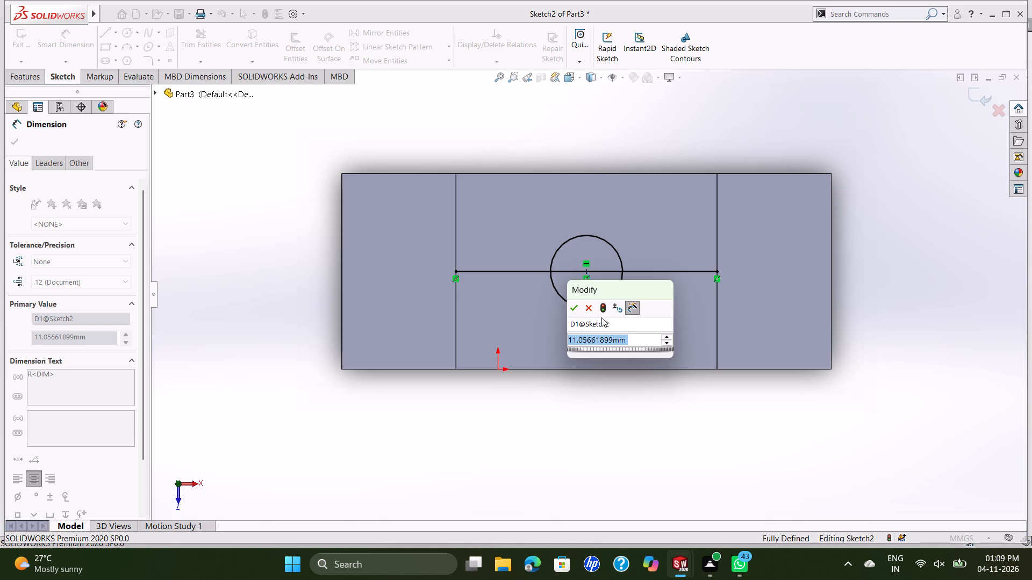
text(18)
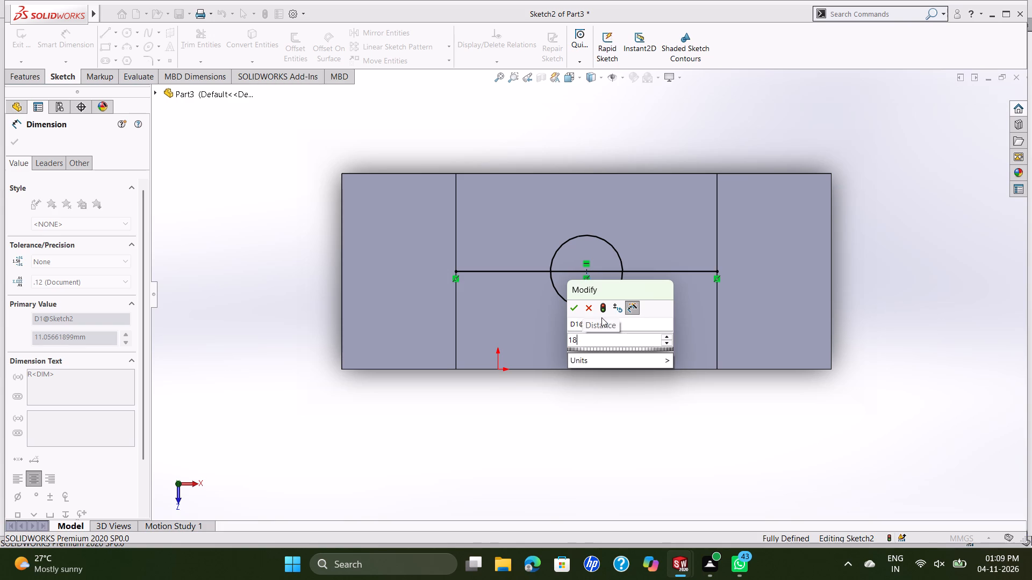
key(Return)
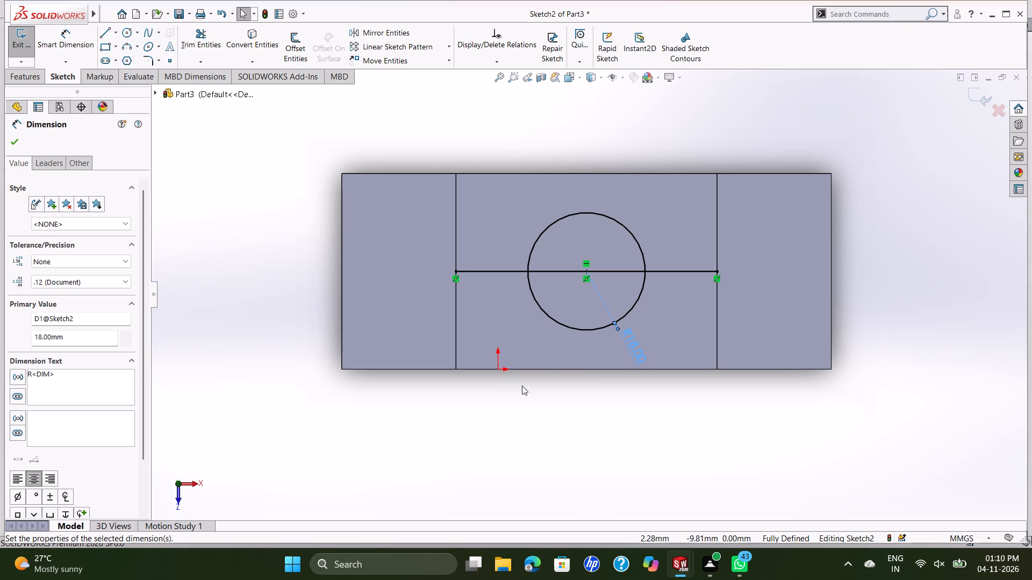
Delete the horizontal line crossing the circle.
click(699, 270)
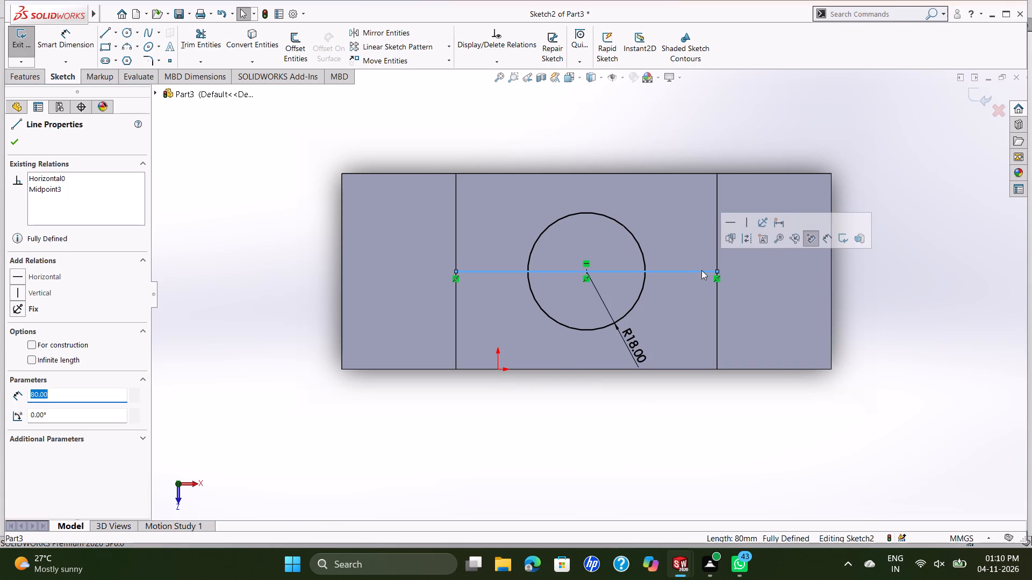
key(Delete)
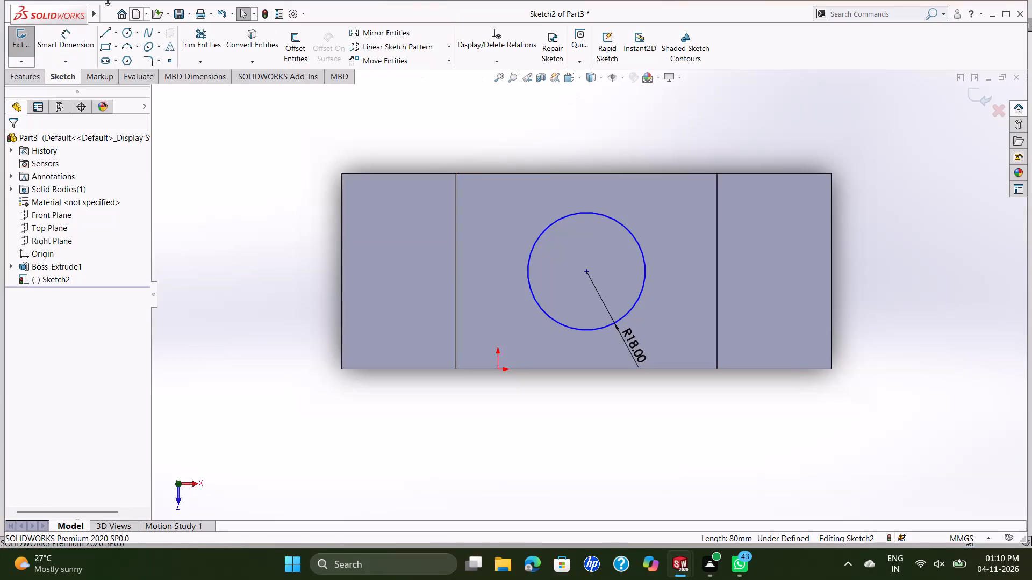
Dimension the horizontal distance from the raised top face's left edge to the circle's centre.
click(101, 38)
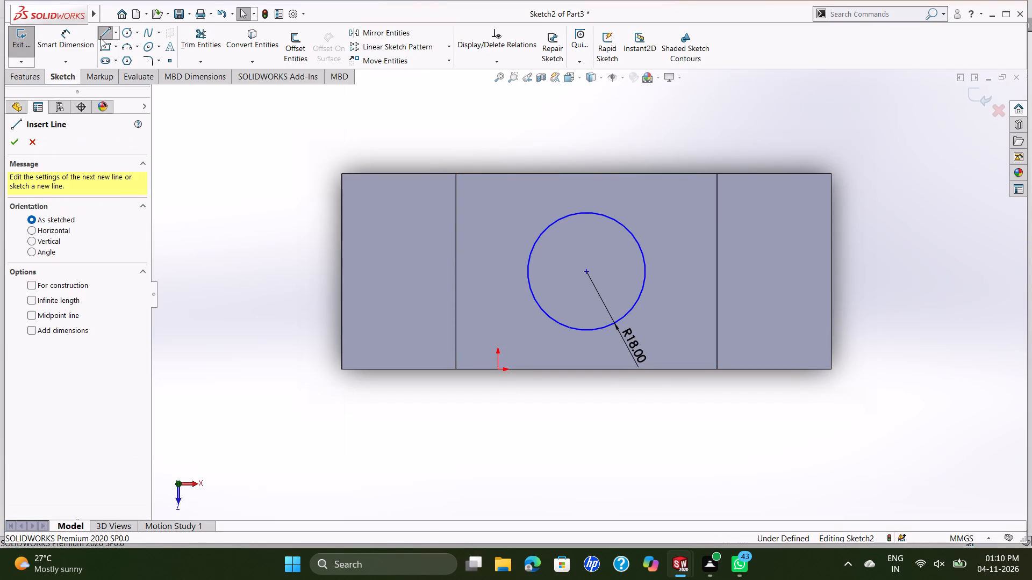
click(50, 31)
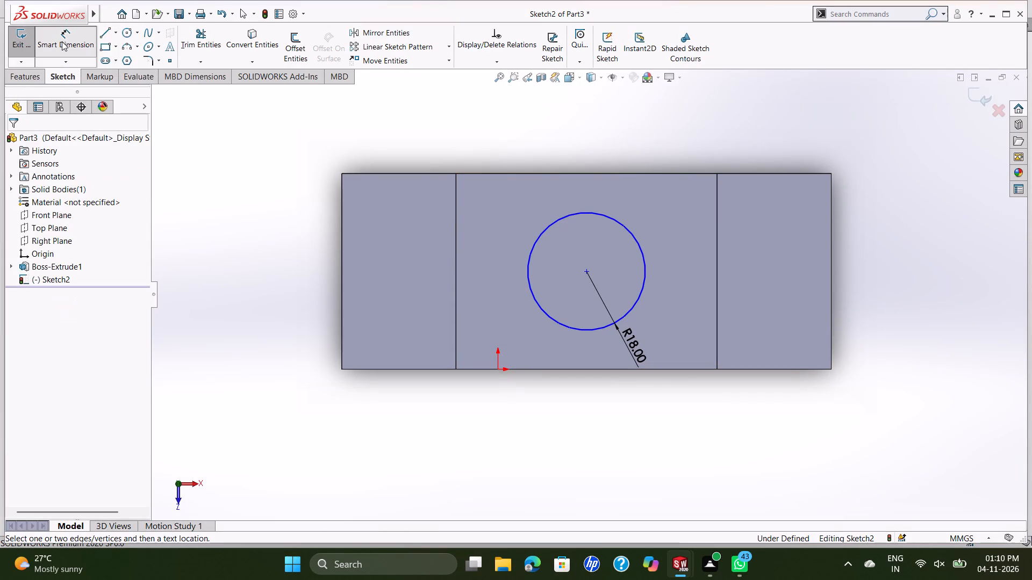
click(586, 272)
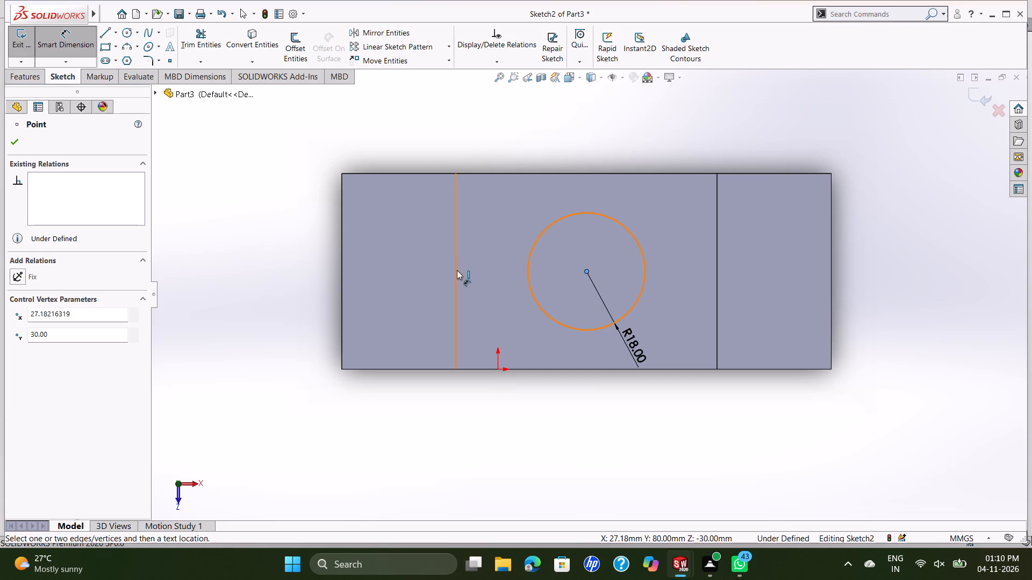
click(455, 271)
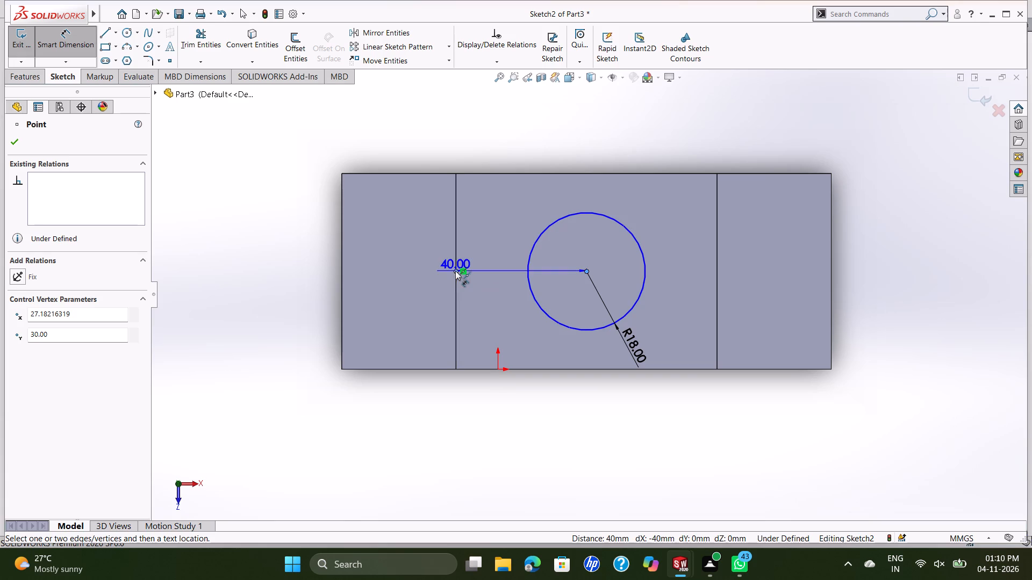
click(542, 144)
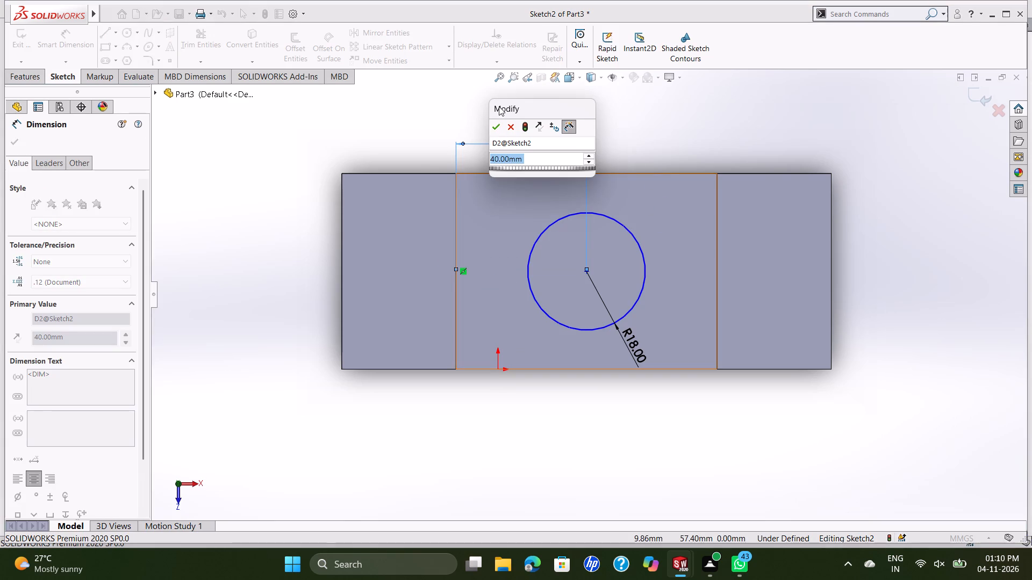
click(496, 127)
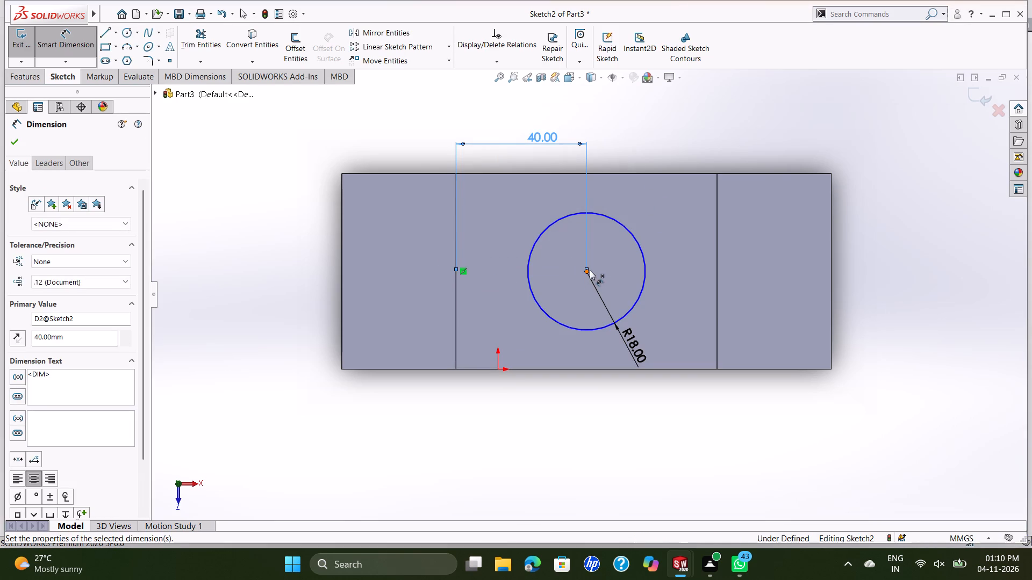
Dimension the vertical distance from the circle's centre to the raised top face's lower edge.
click(586, 272)
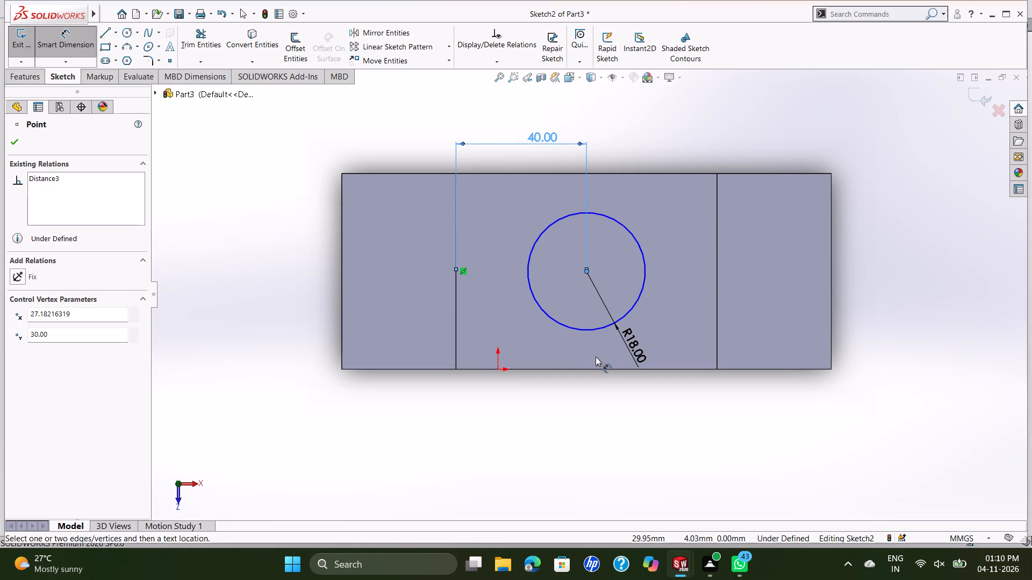
click(586, 371)
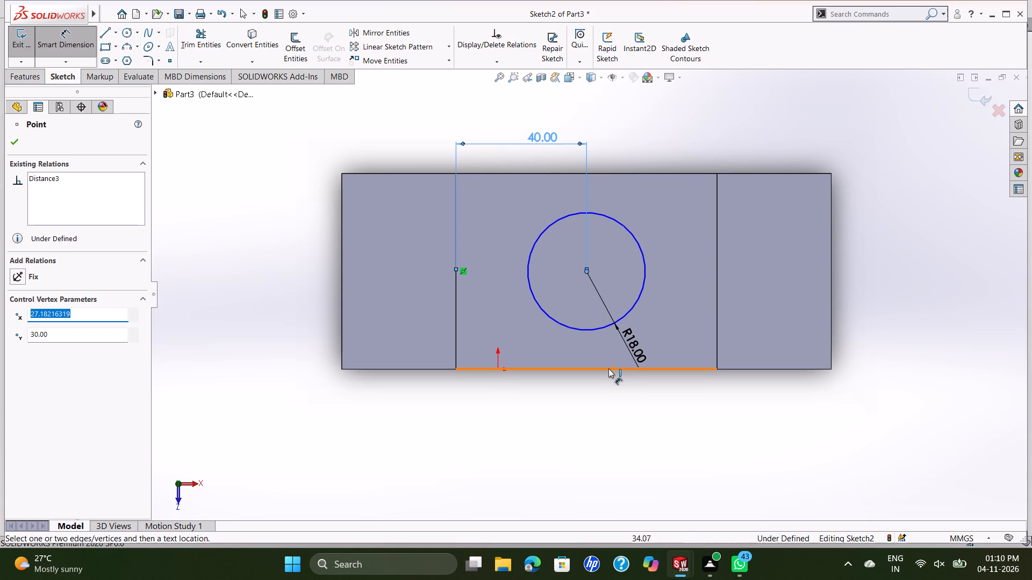
click(603, 368)
click(878, 288)
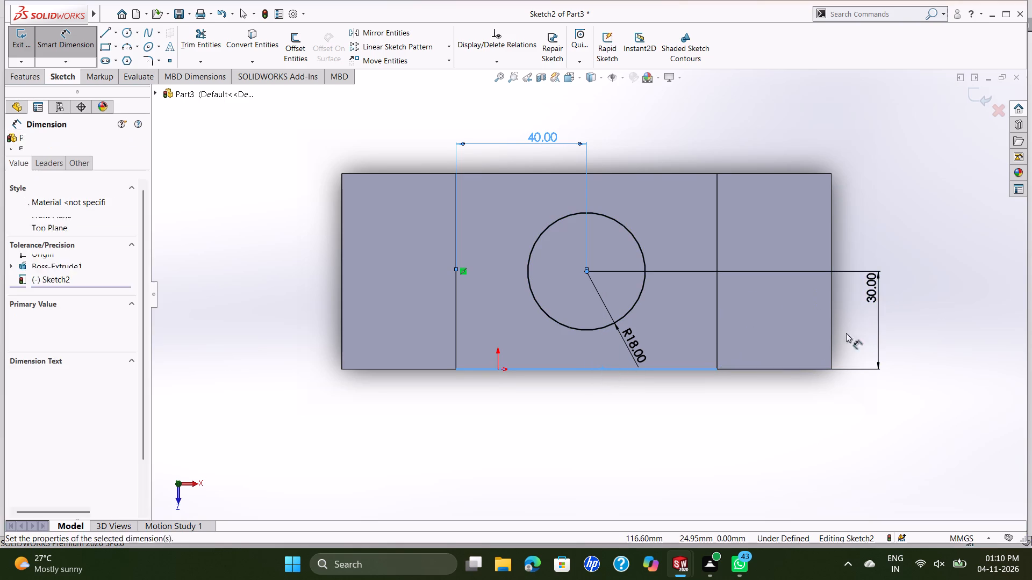
click(838, 271)
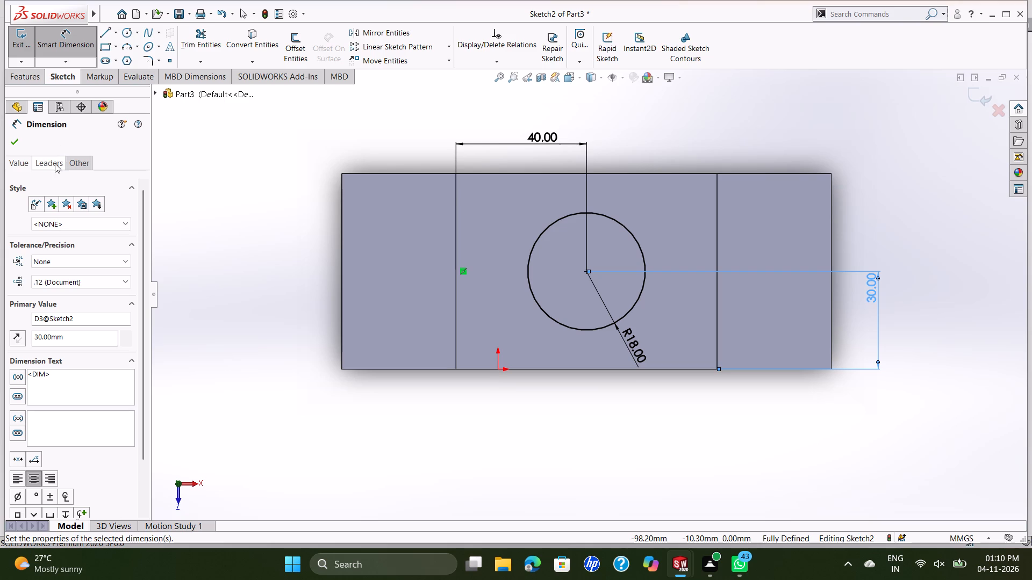
Sketch an 80 mm horizontal line through the circle's centre, spanning both side edges of the raised top face.
click(115, 36)
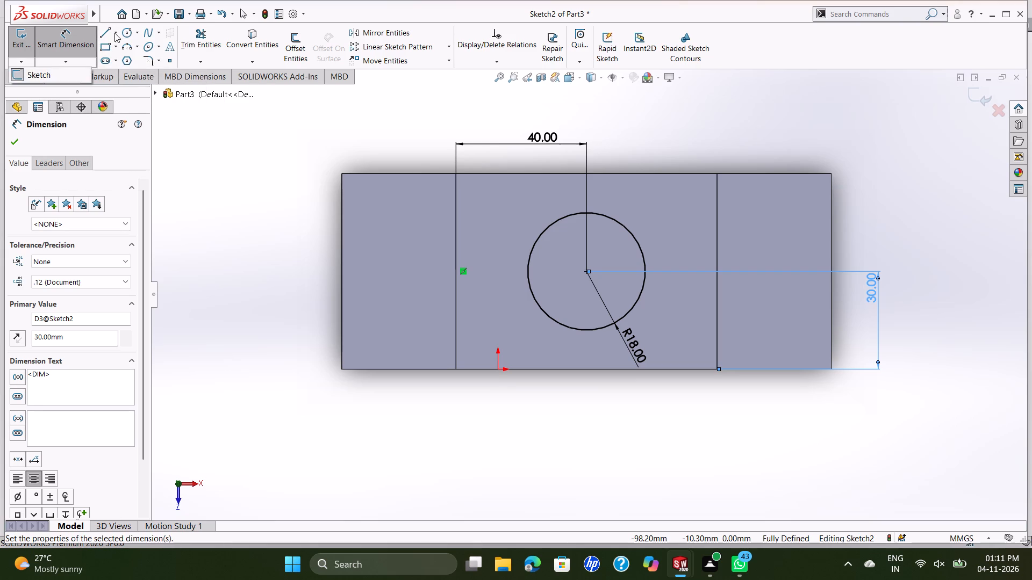
click(107, 31)
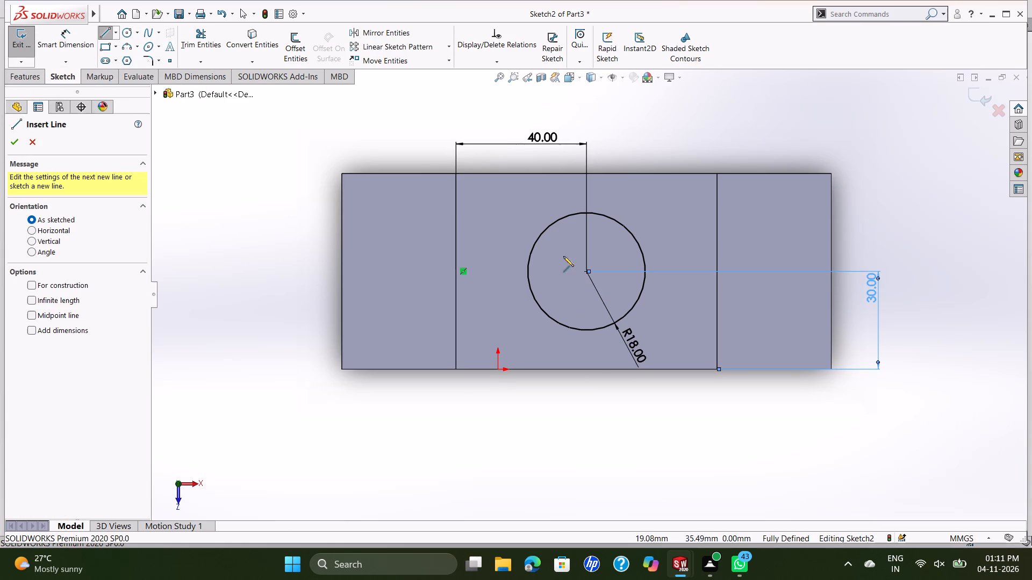
click(455, 273)
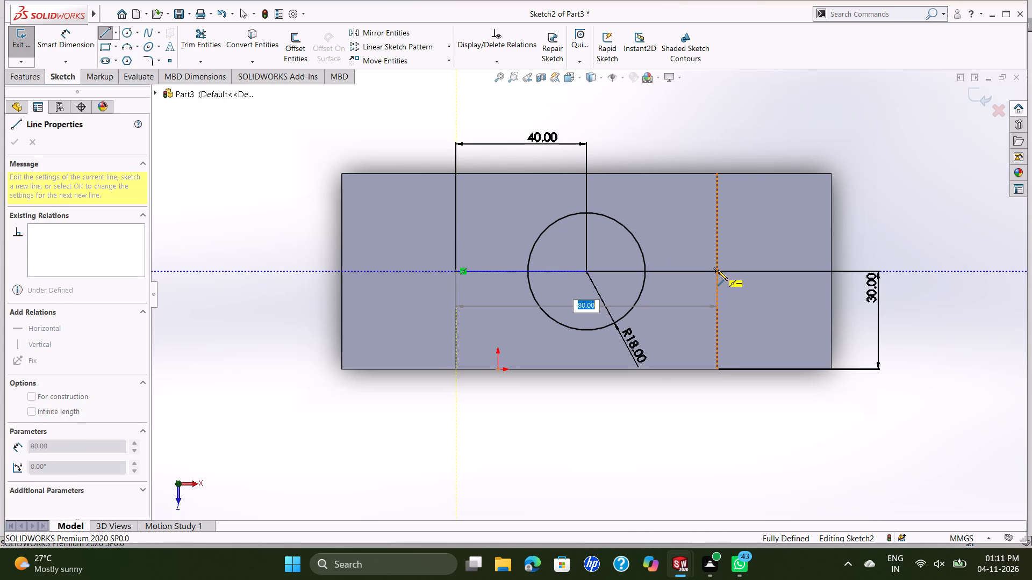
click(718, 270)
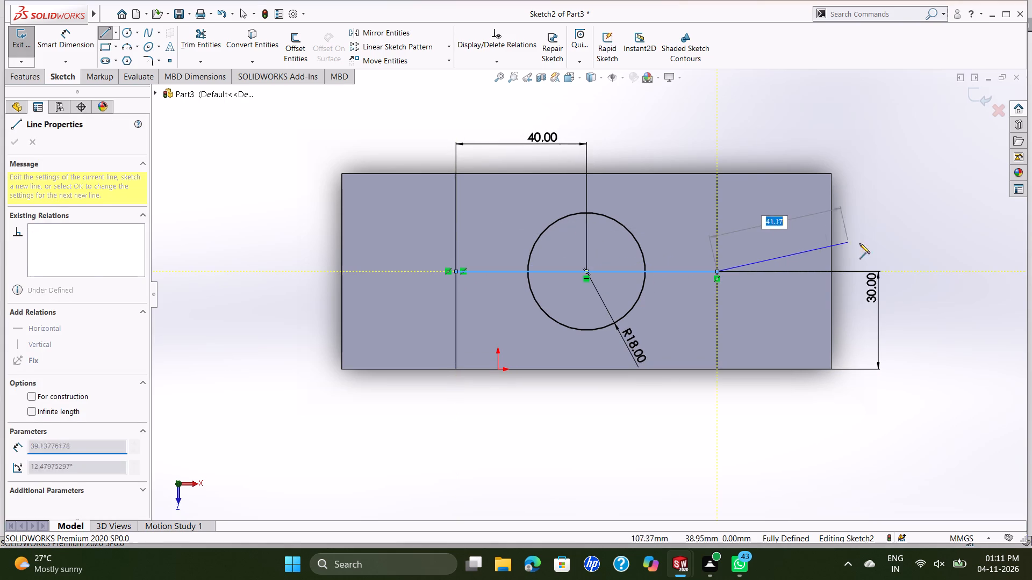
key(Escape)
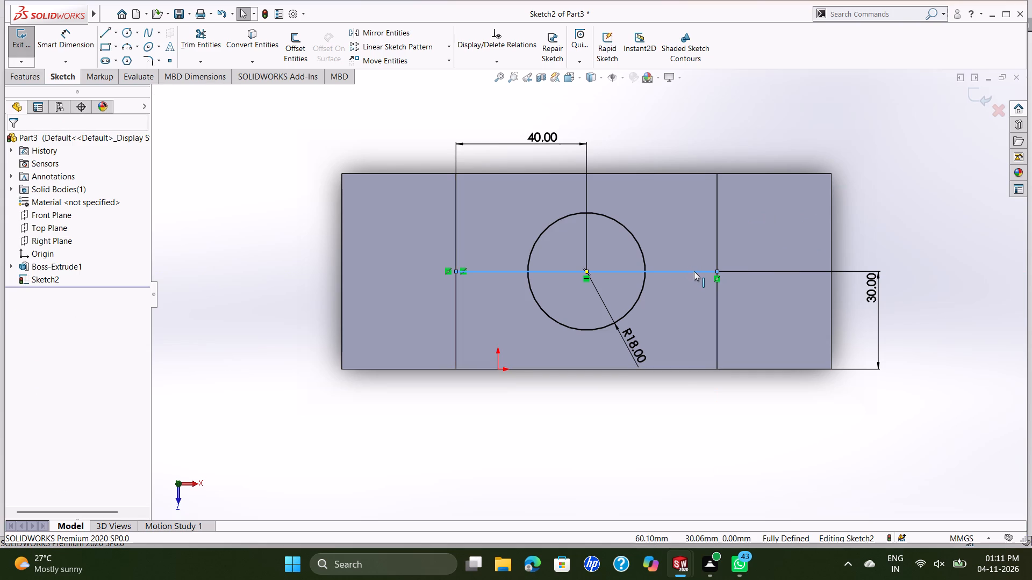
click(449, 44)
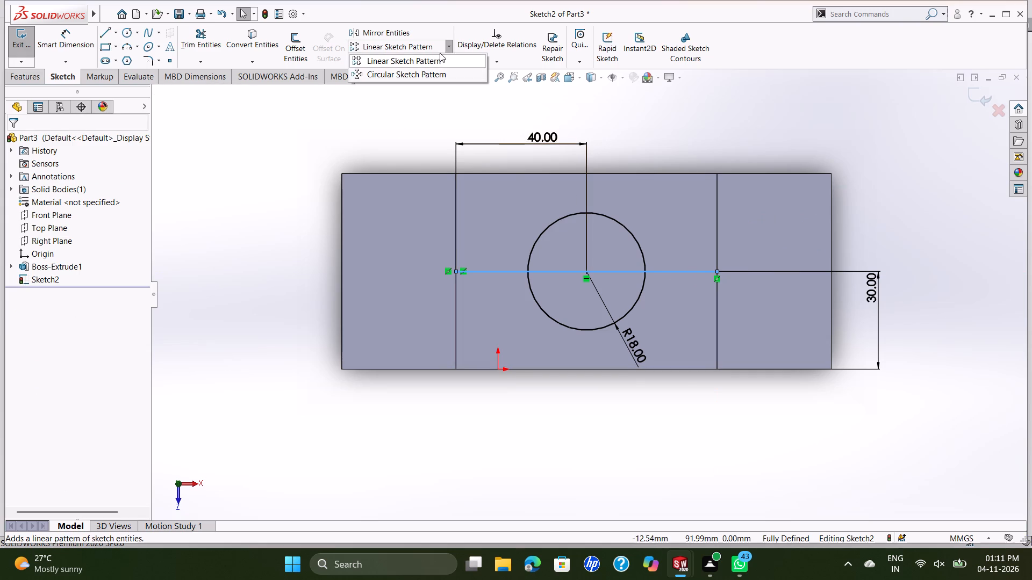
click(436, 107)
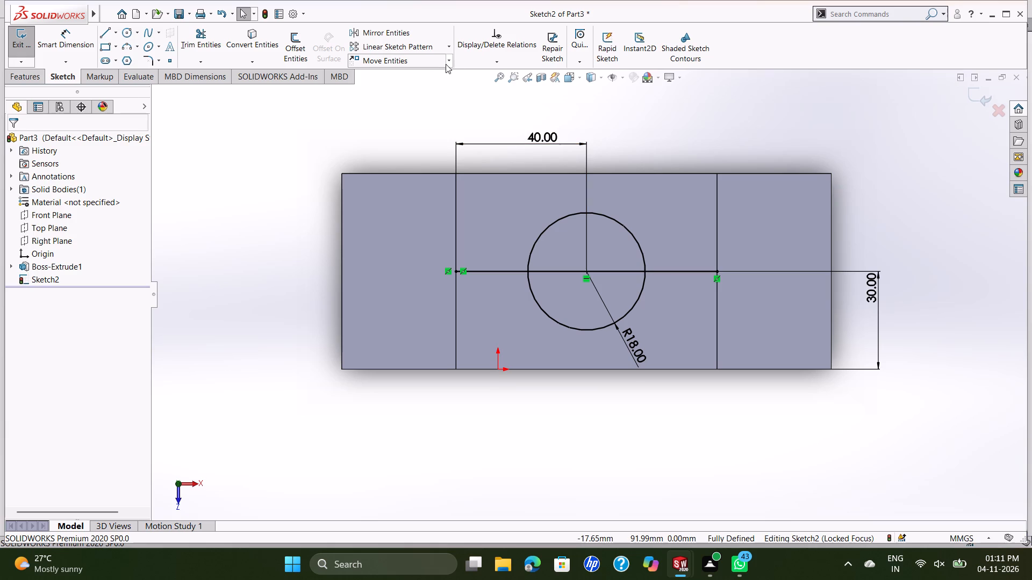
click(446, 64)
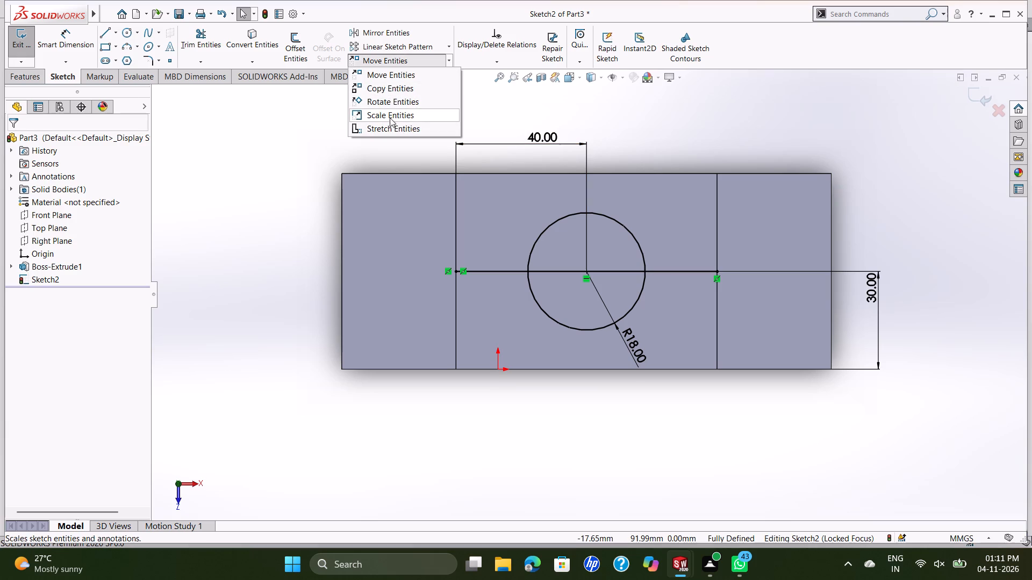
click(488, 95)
Offset the horizontal centre line by 7.5 mm in both directions.
click(296, 41)
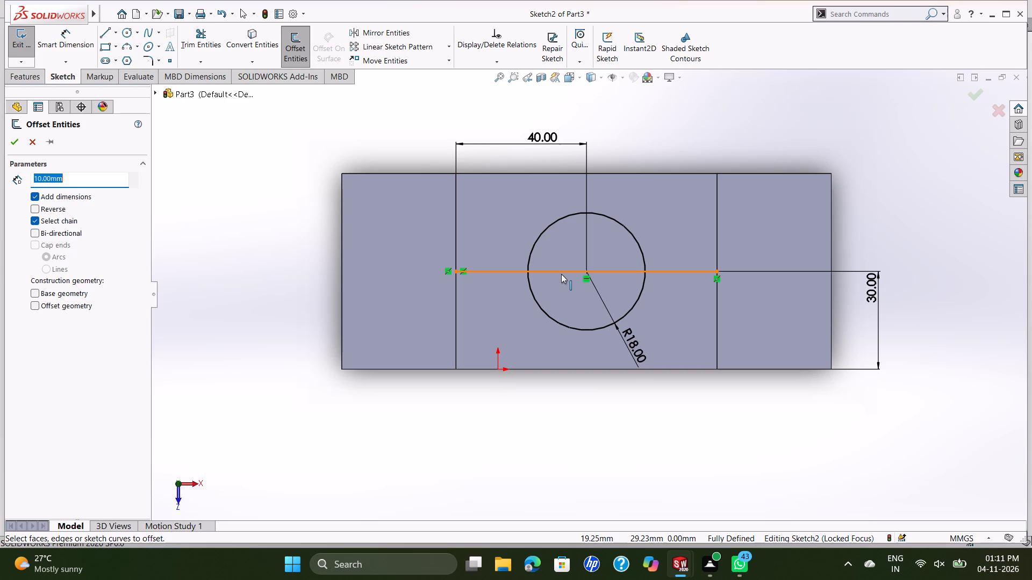
text(7.5)
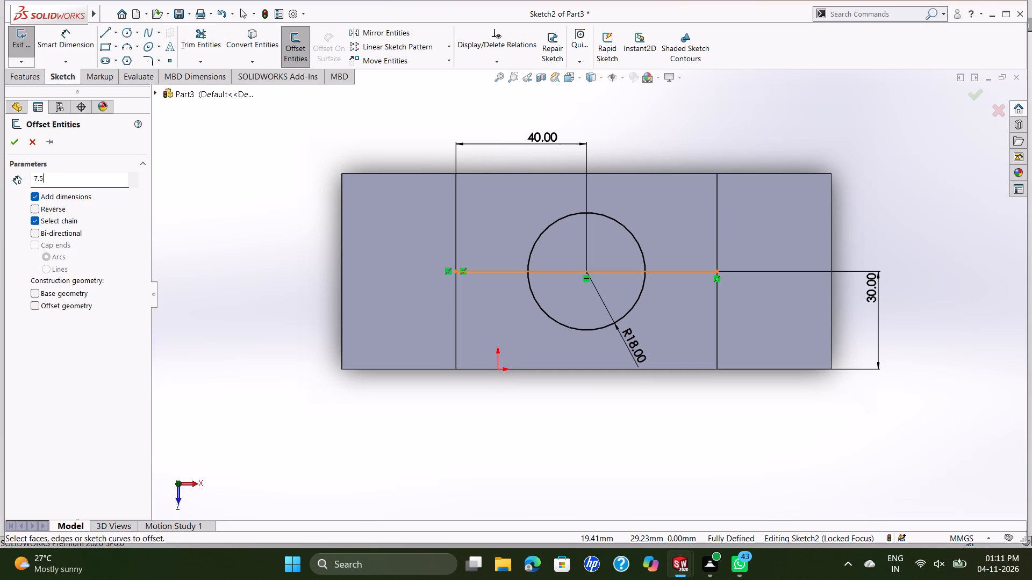
key(Return)
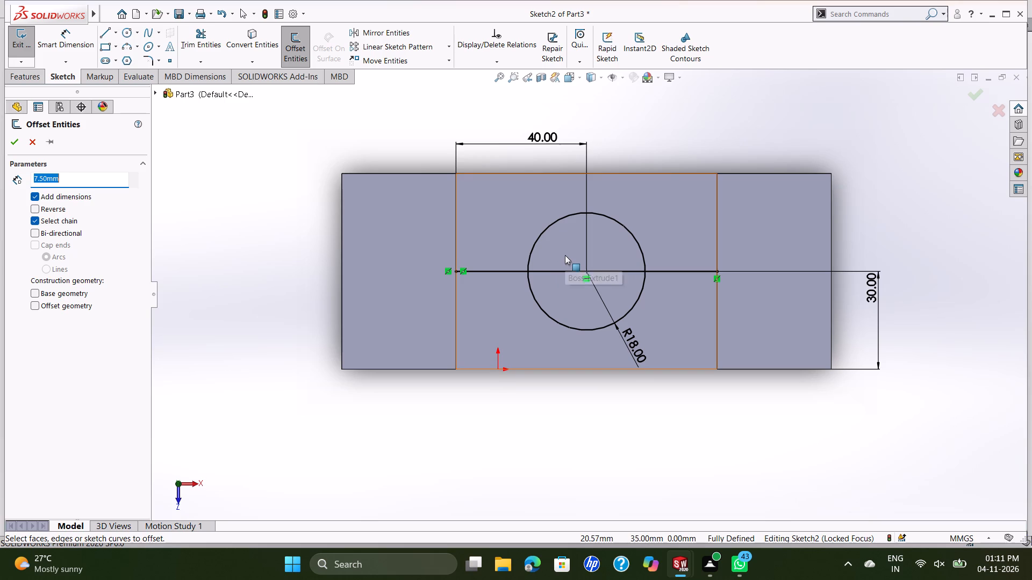
click(540, 272)
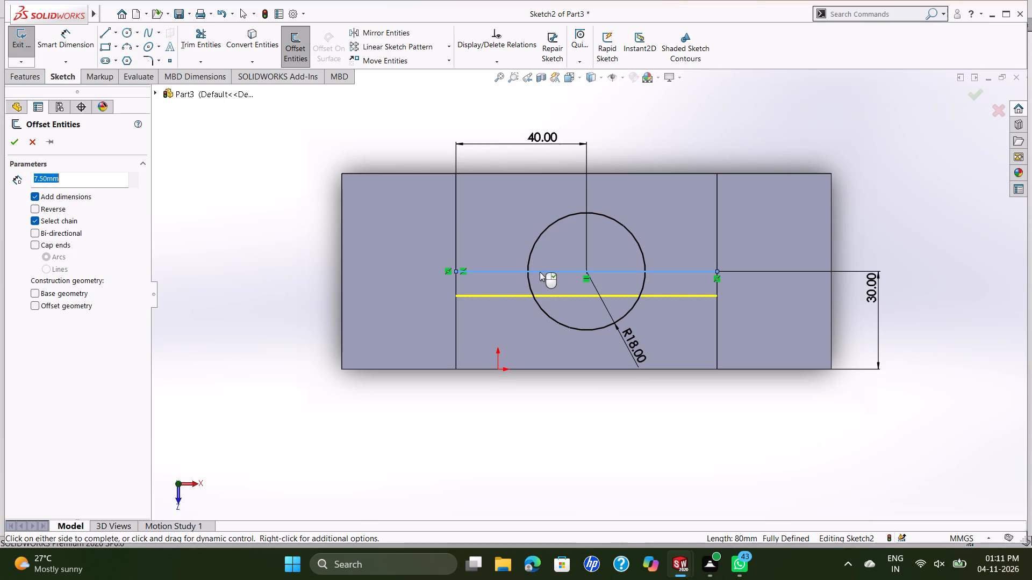
click(35, 230)
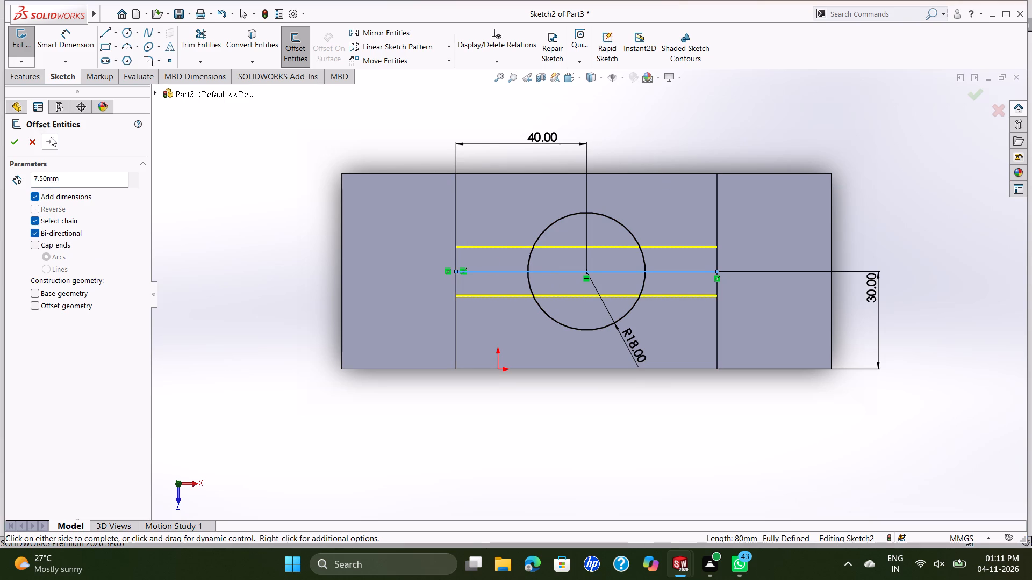
click(12, 139)
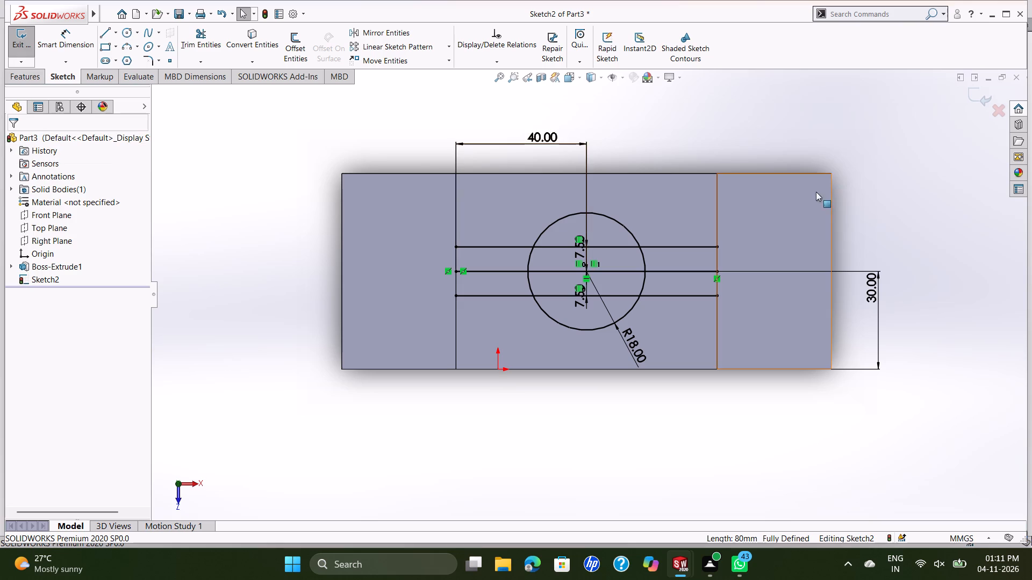
Delete the original horizontal line midway between the two offset lines.
click(673, 271)
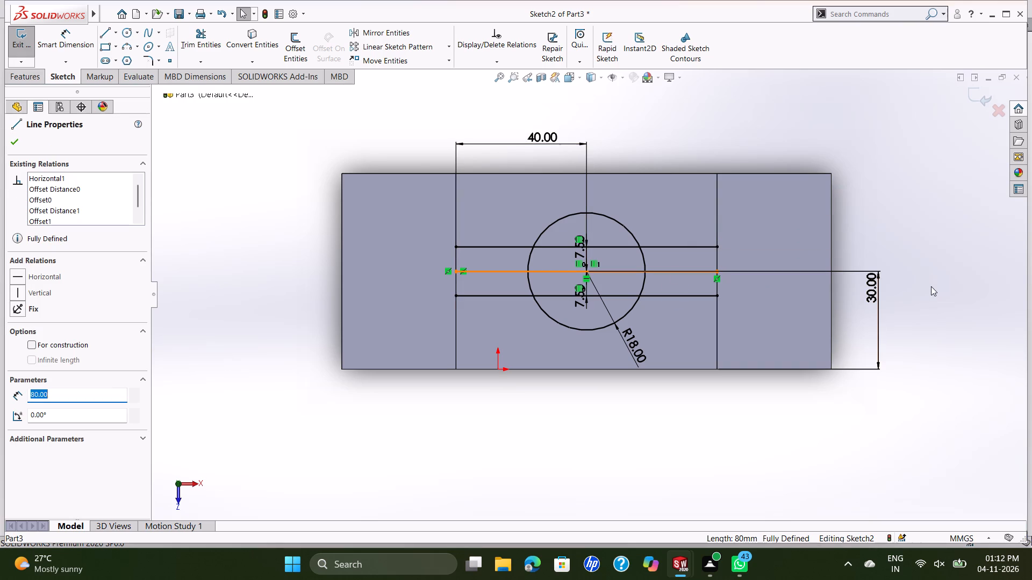
key(Delete)
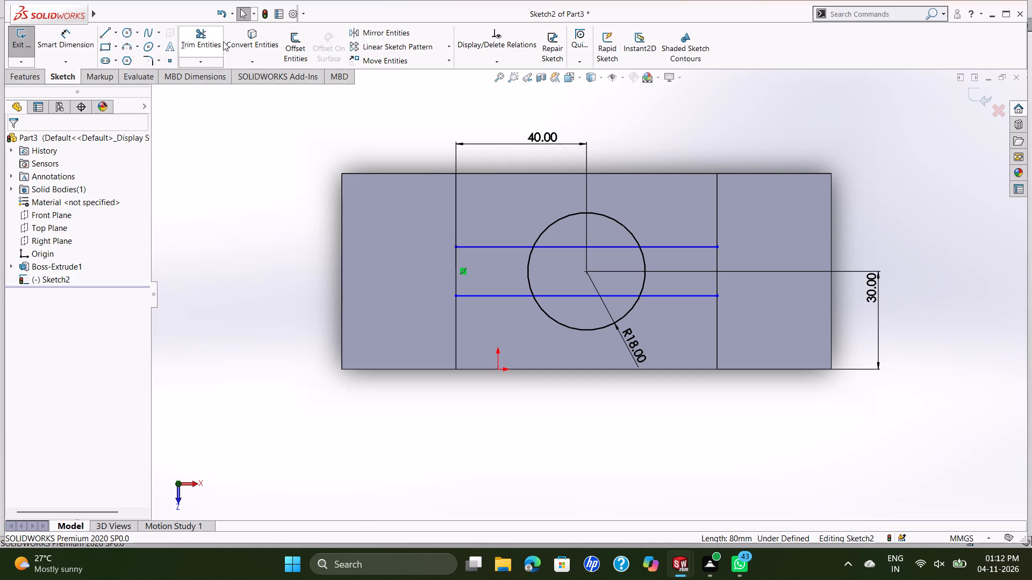
Trim away the circle's two side arcs between the offset lines.
click(204, 41)
drag(553, 272, 533, 267)
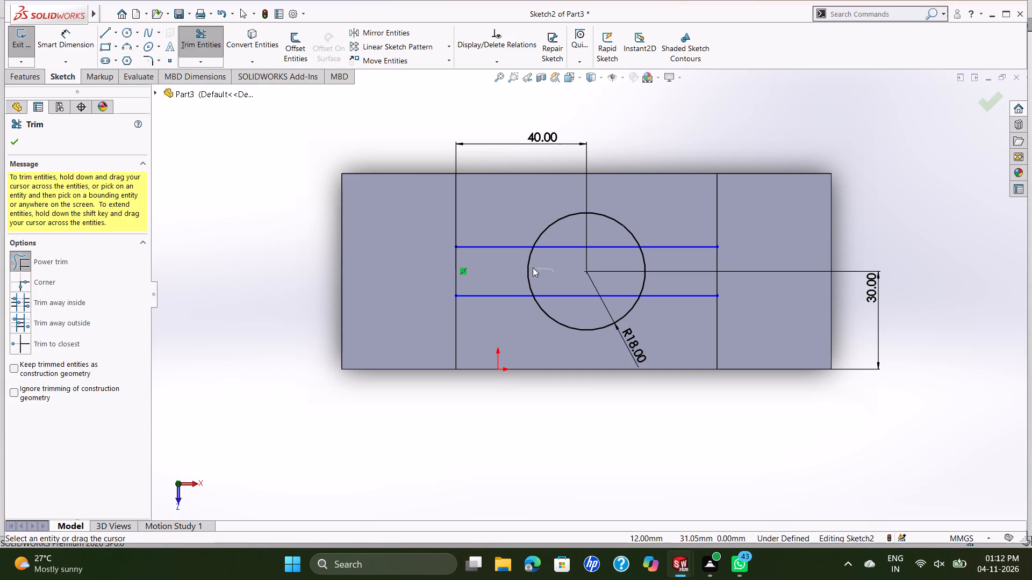
drag(533, 267, 503, 267)
drag(625, 265, 675, 266)
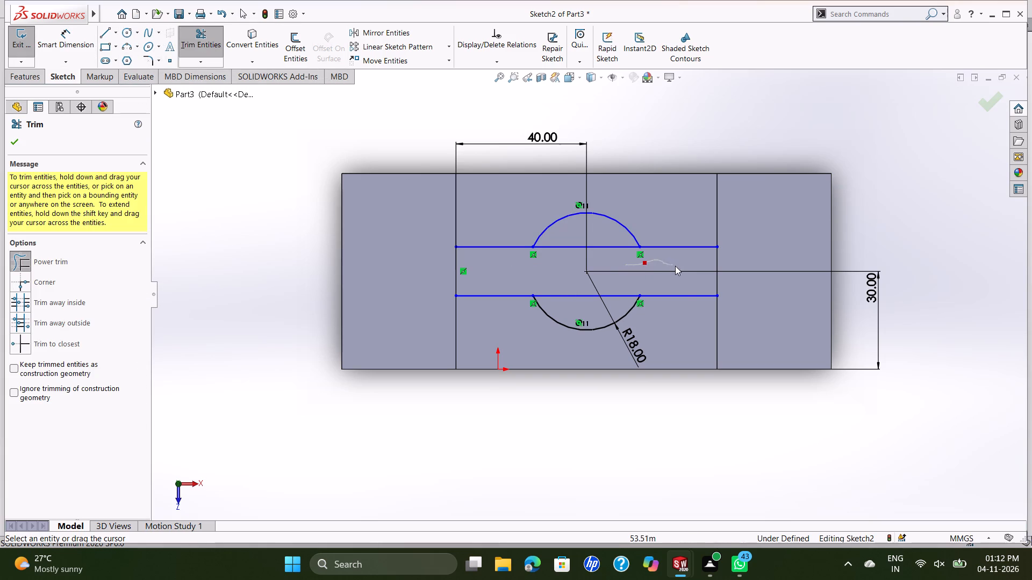
drag(675, 266, 676, 267)
key(Escape)
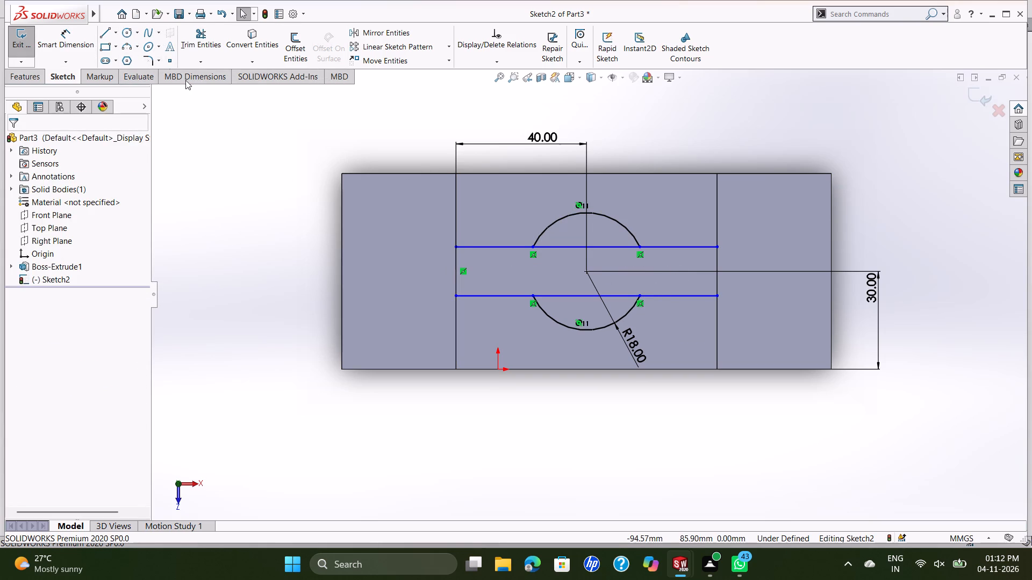
Dimension the vertical spacing between the two horizontal offset lines.
click(73, 47)
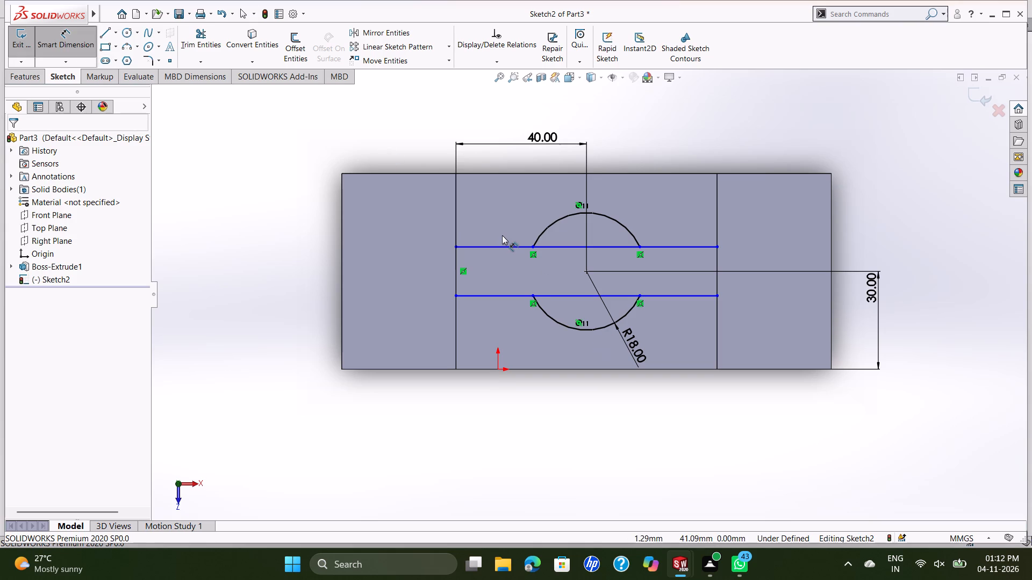
click(507, 248)
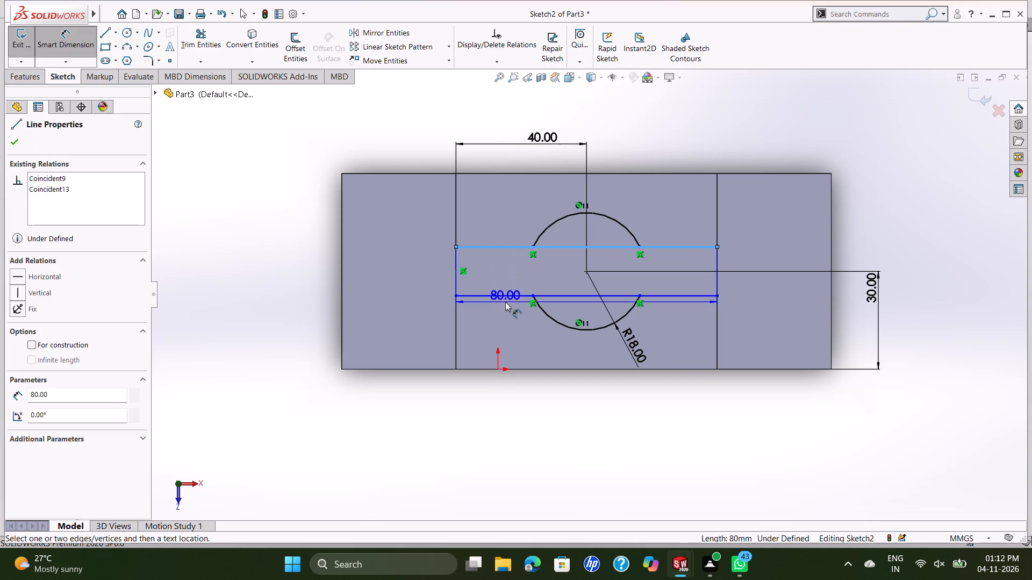
click(504, 297)
click(285, 289)
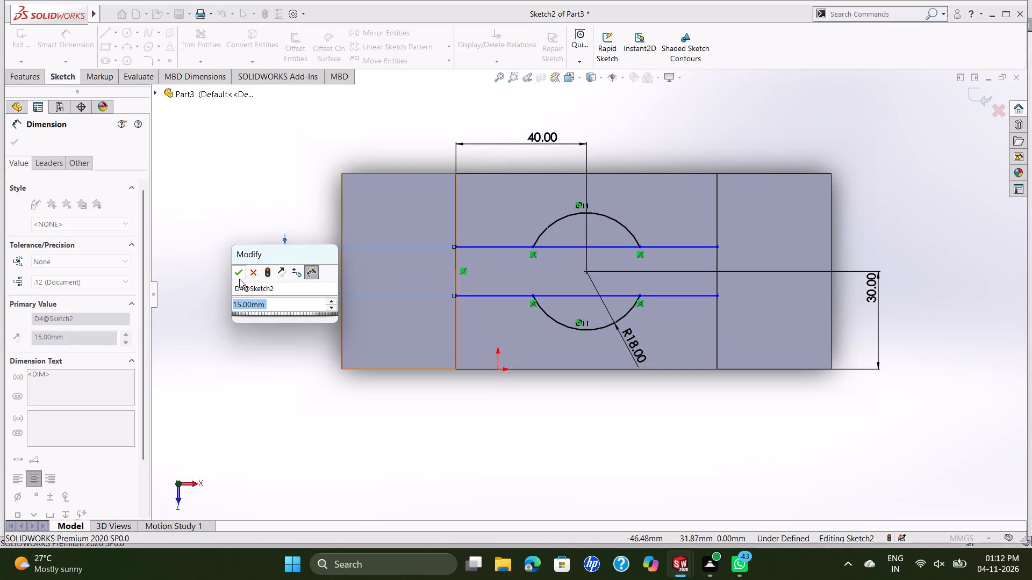
click(239, 279)
Dimension the length of the upper horizontal line.
click(548, 245)
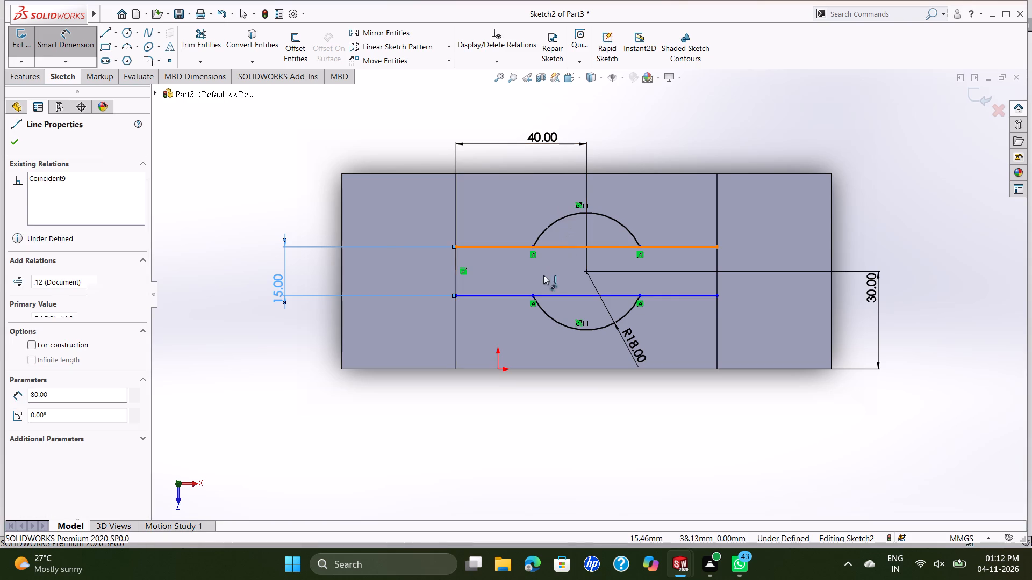
click(607, 111)
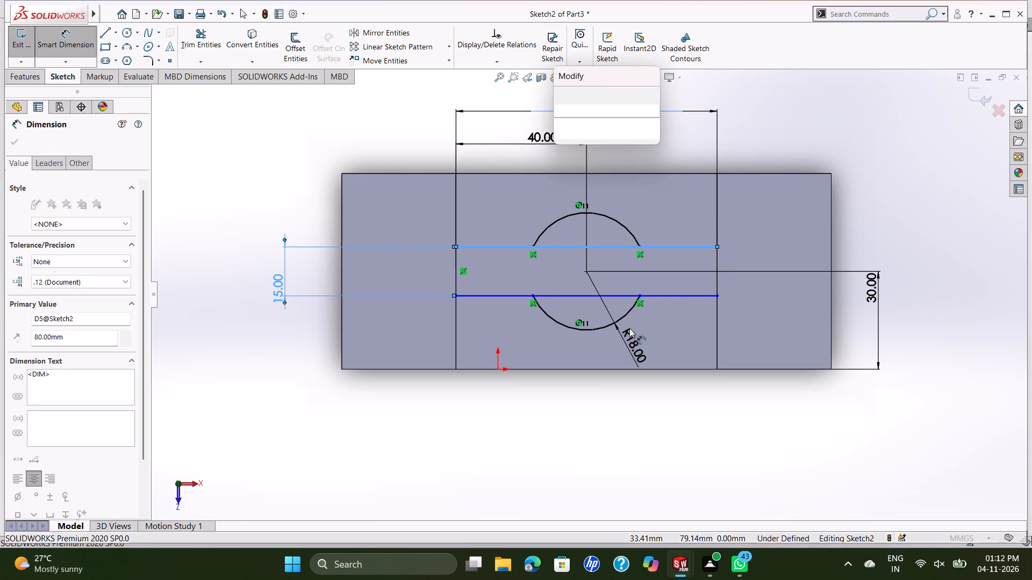
click(565, 90)
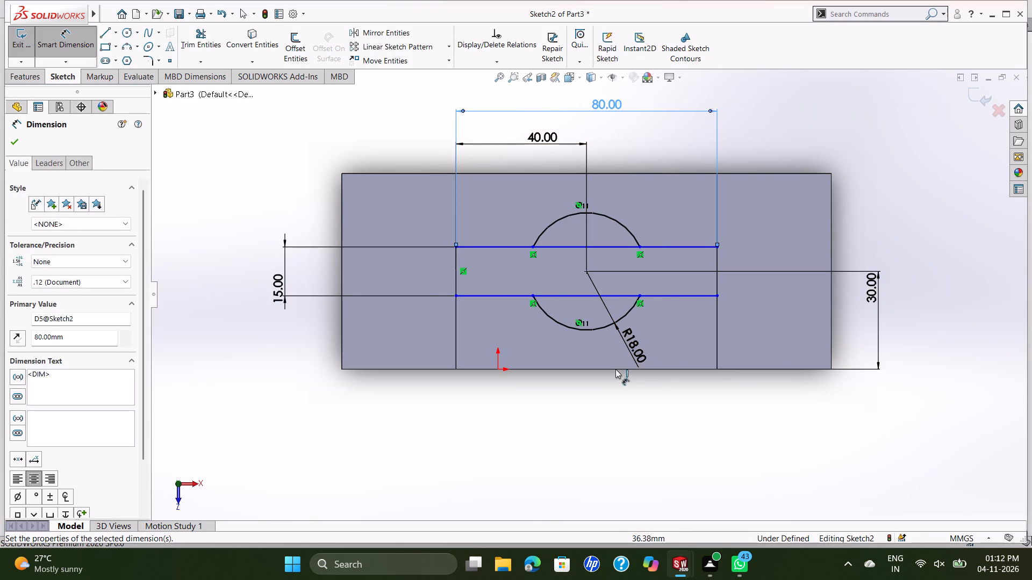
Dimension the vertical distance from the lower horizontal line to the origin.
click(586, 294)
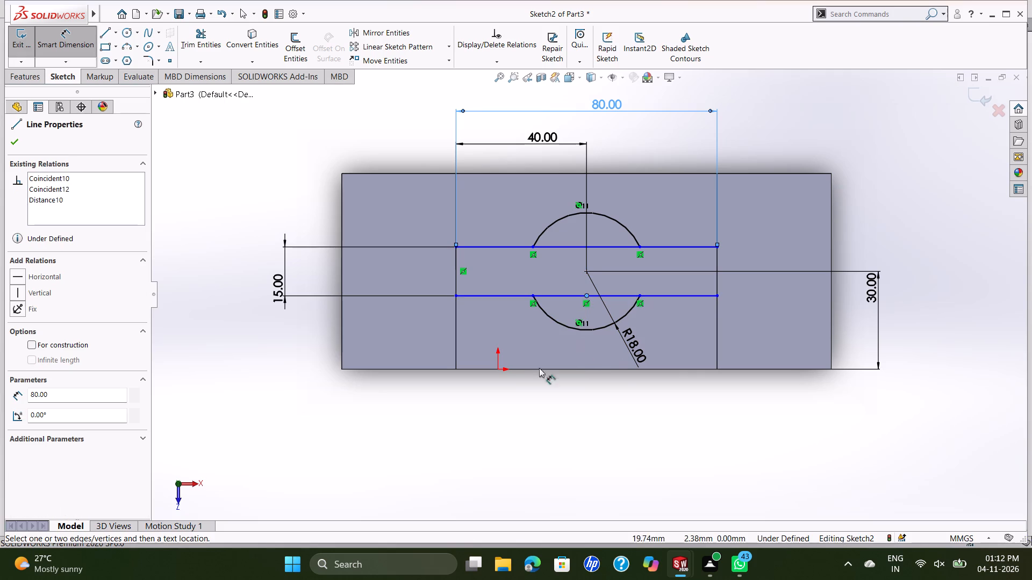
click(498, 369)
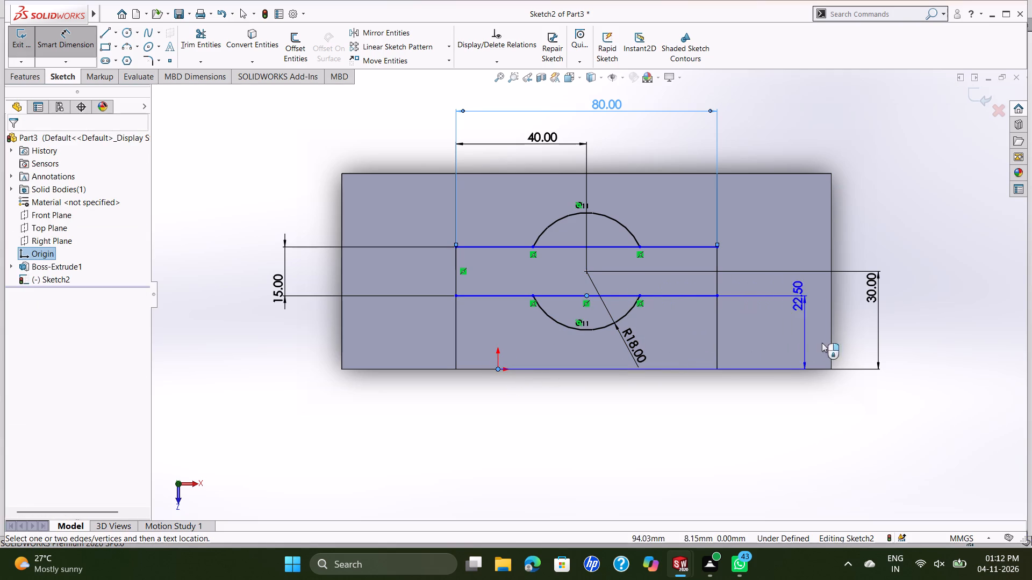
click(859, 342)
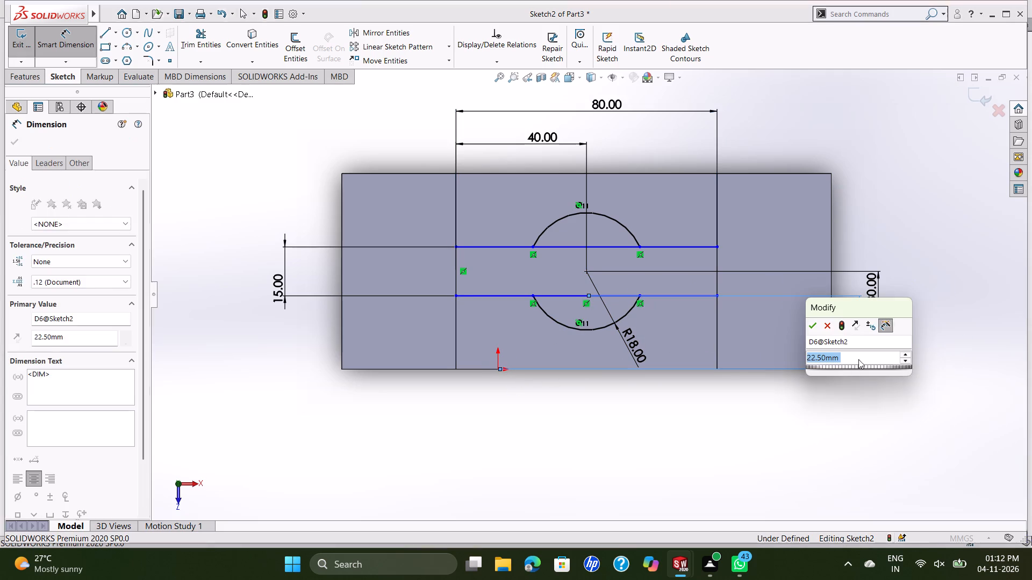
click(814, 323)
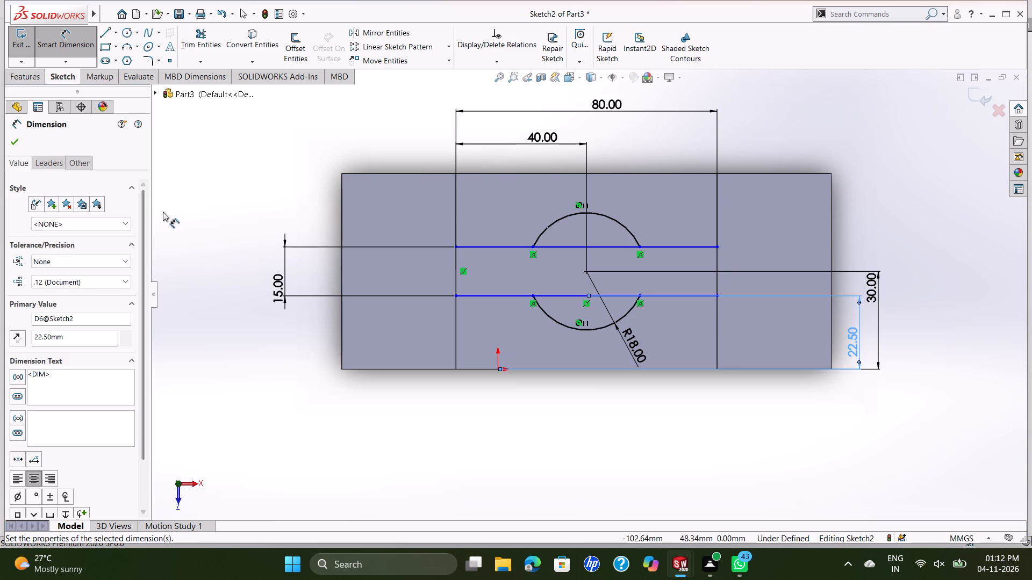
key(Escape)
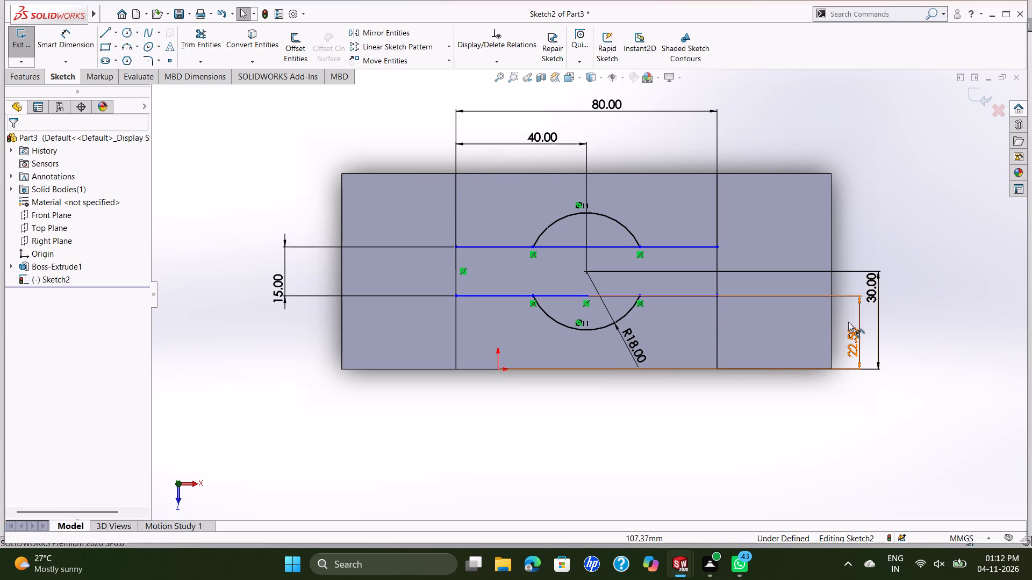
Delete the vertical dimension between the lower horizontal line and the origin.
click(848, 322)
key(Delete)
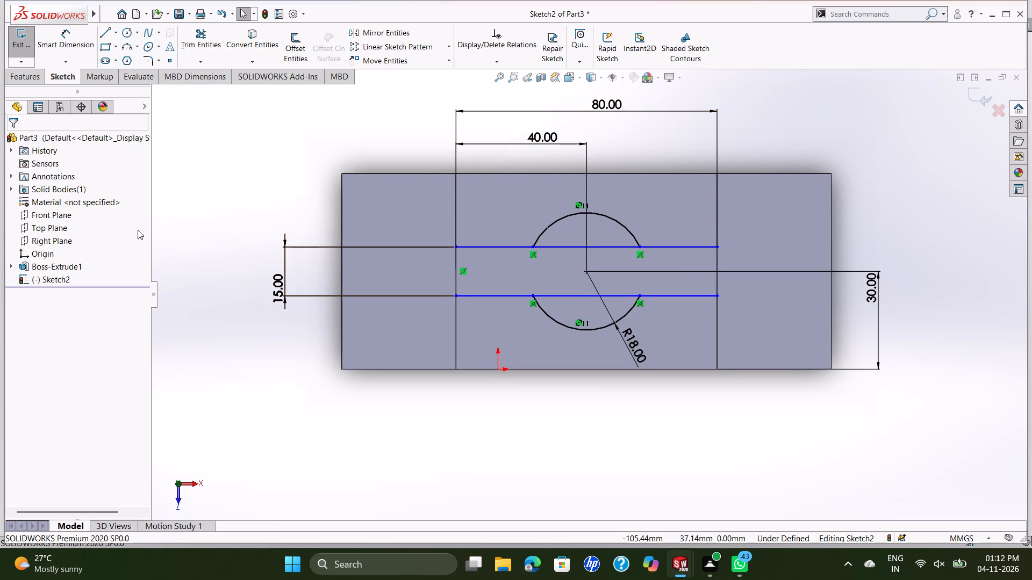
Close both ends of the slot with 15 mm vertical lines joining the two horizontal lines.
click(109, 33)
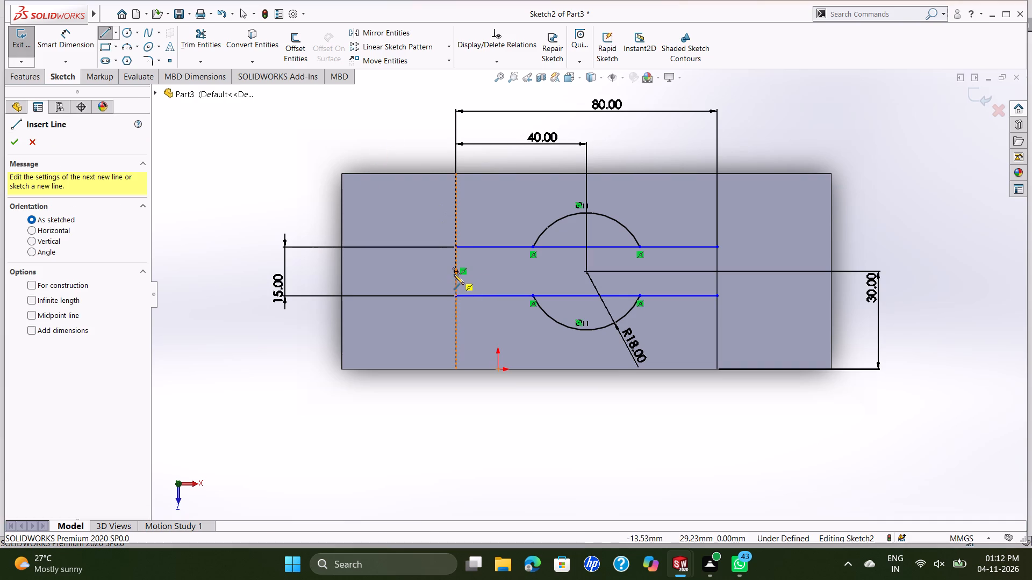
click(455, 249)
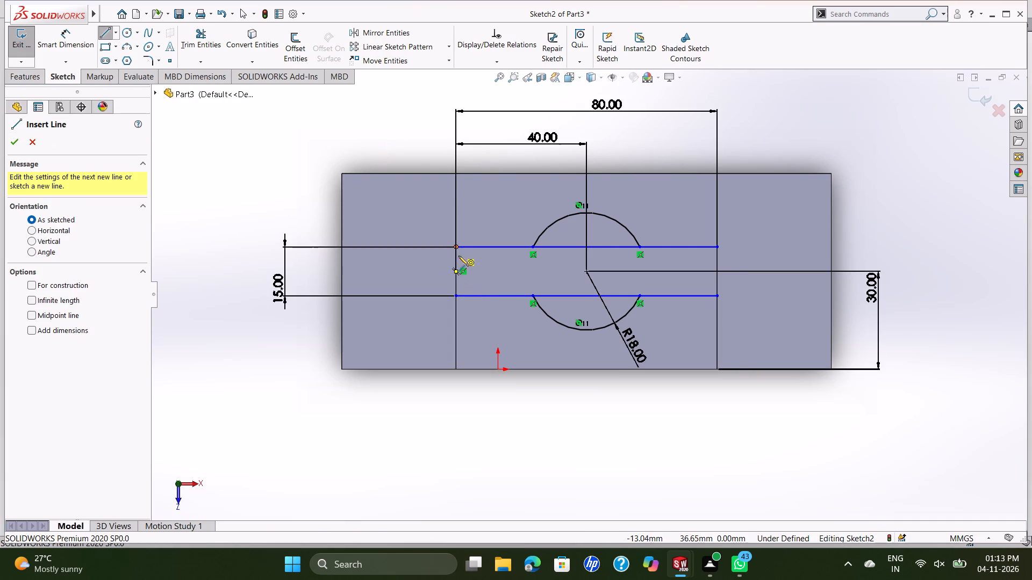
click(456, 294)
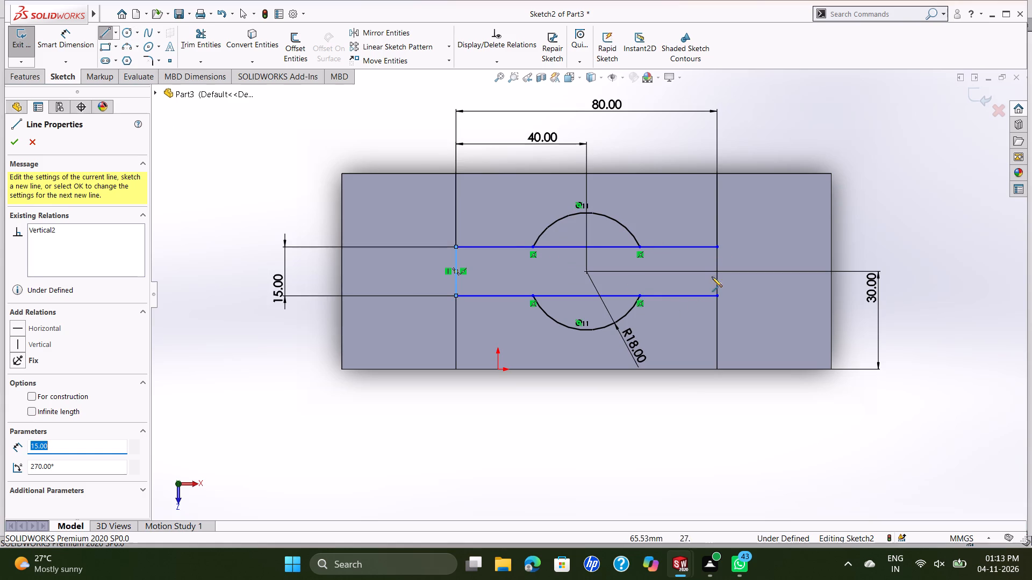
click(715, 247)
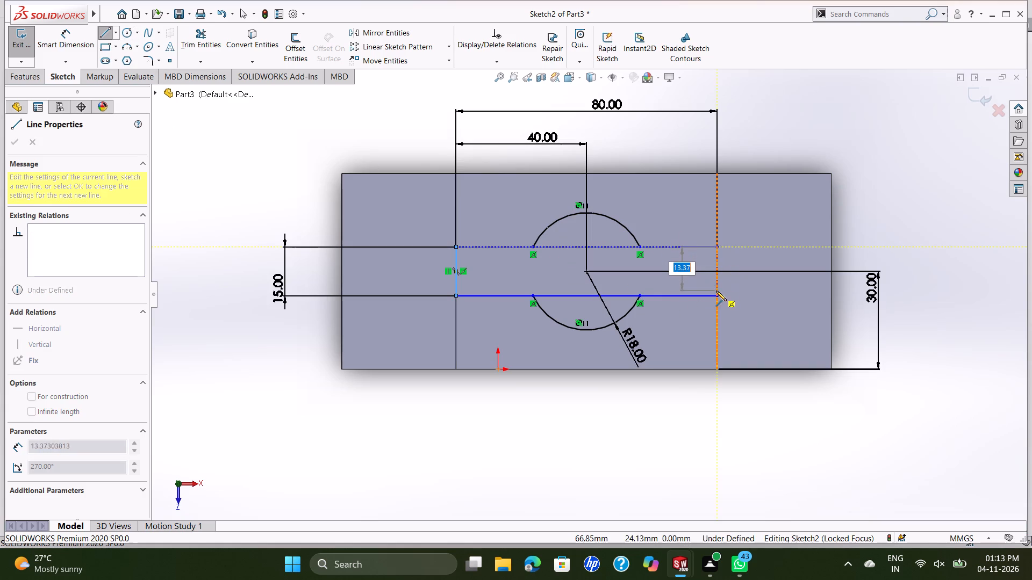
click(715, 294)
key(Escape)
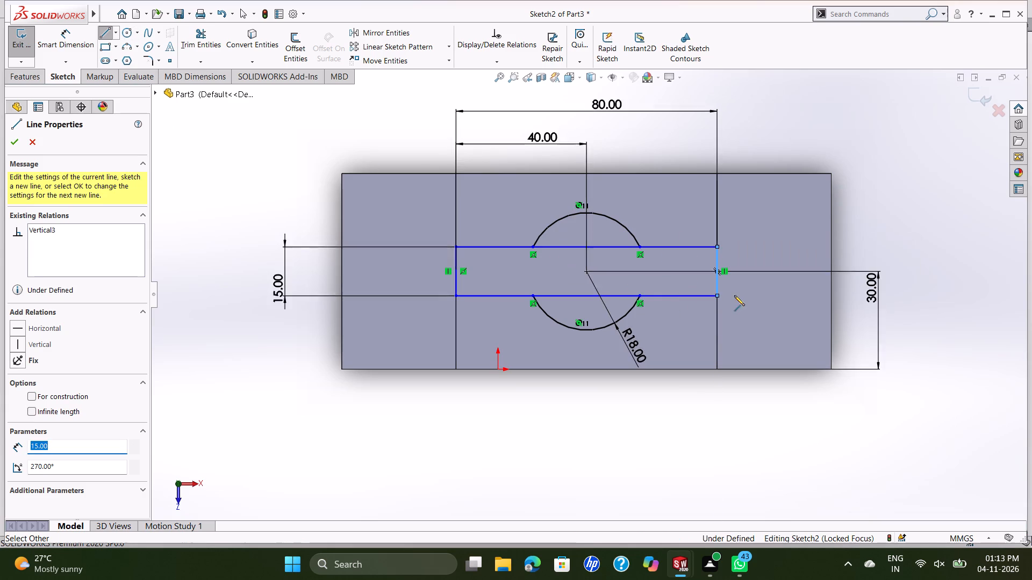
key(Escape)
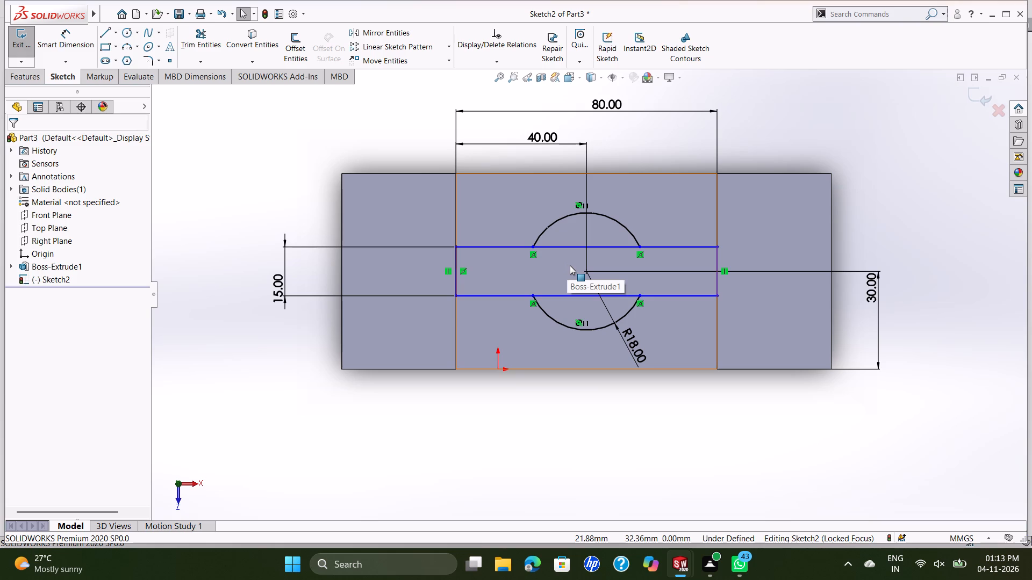
Undo the slot edits back to the full 18 mm radius circle crossed by the single original horizontal line.
key(ctrl+z)
key(ctrl+z)
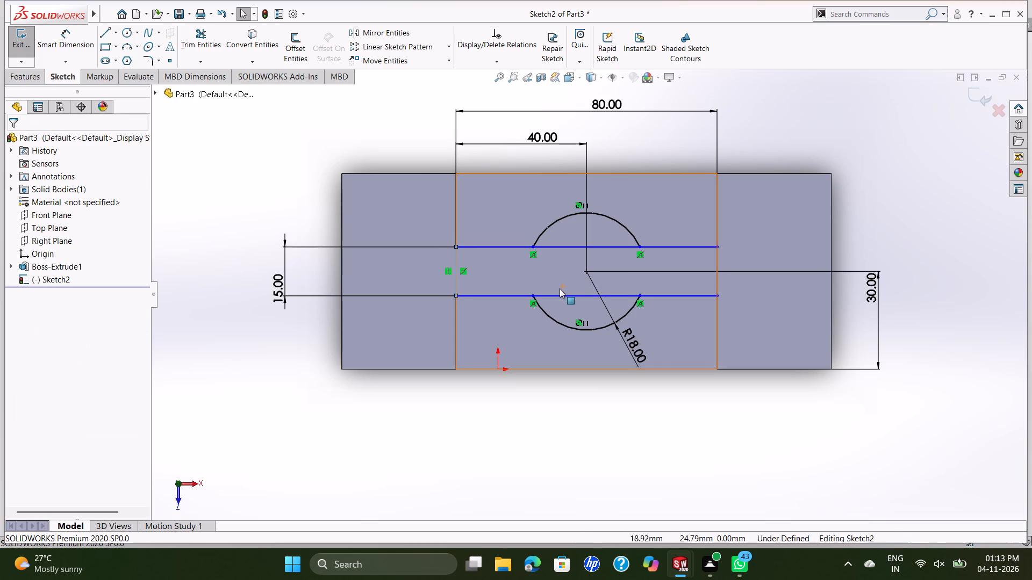
key(ctrl+z)
key(ctrl+z)
key(ctrl+z)
key(ctrl+z)
key(ctrl+z)
key(ctrl+z)
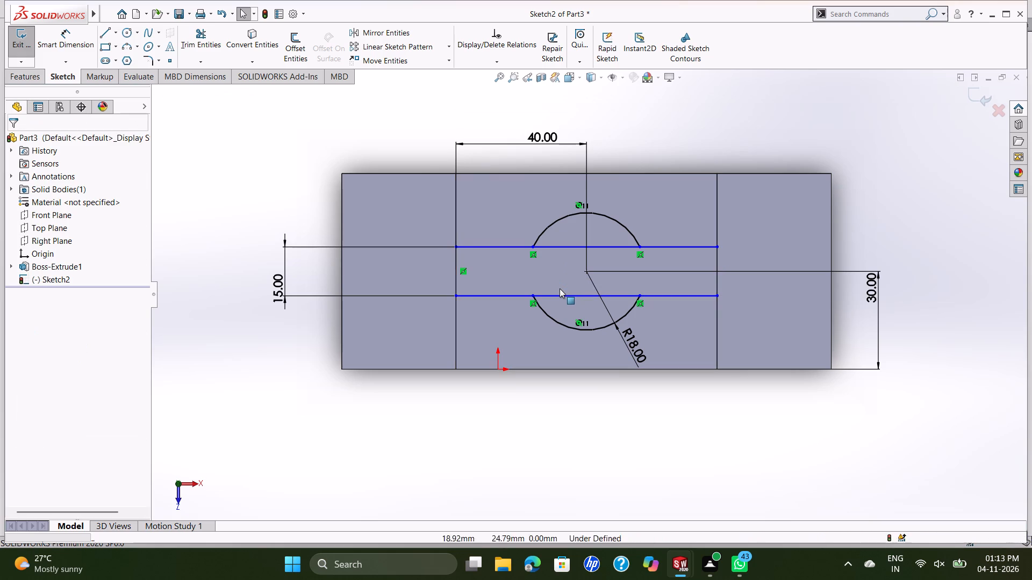
key(ctrl+z)
key(ctrl+z)
key(ctrl+z)
key(ctrl+z)
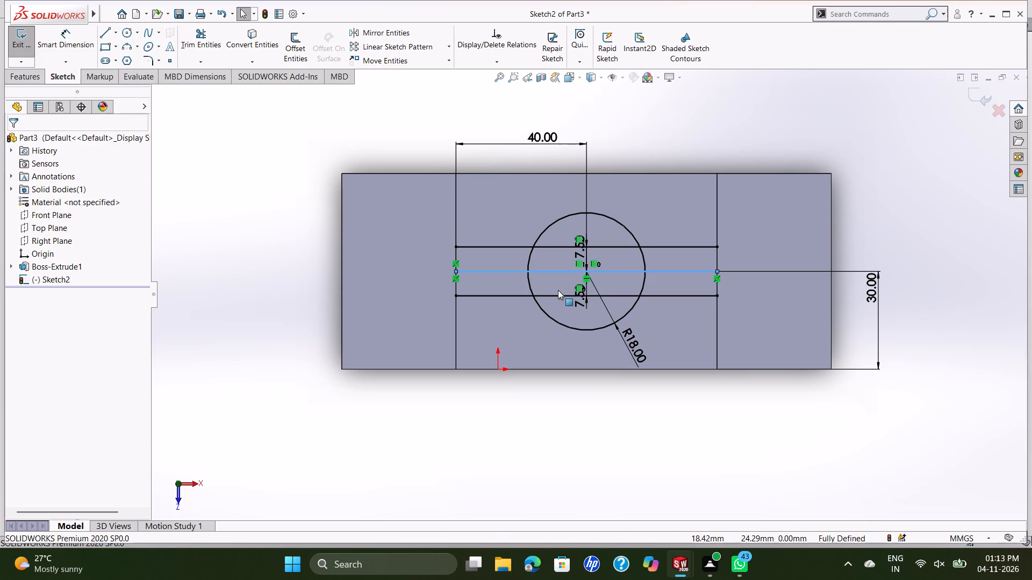
key(ctrl+z)
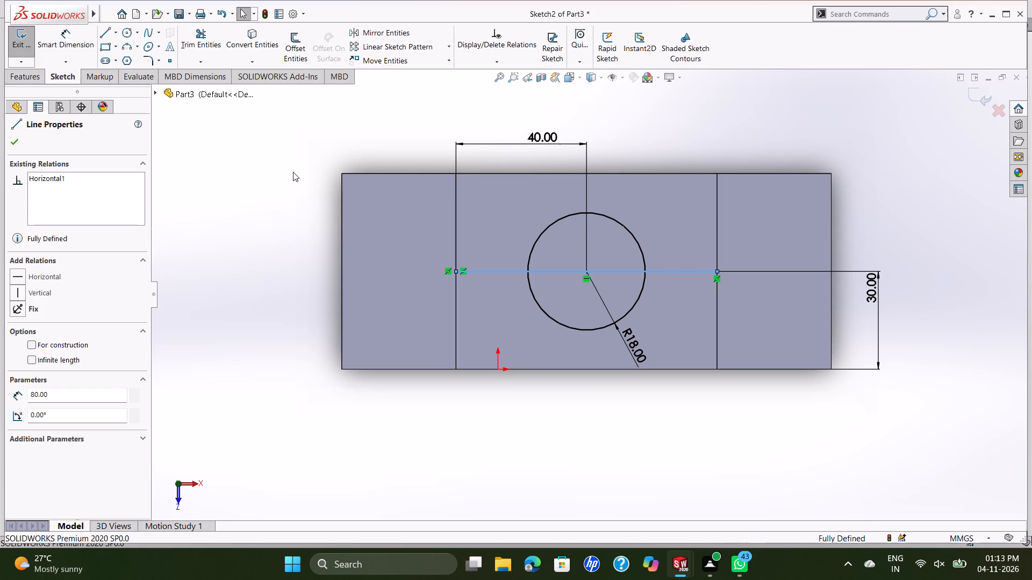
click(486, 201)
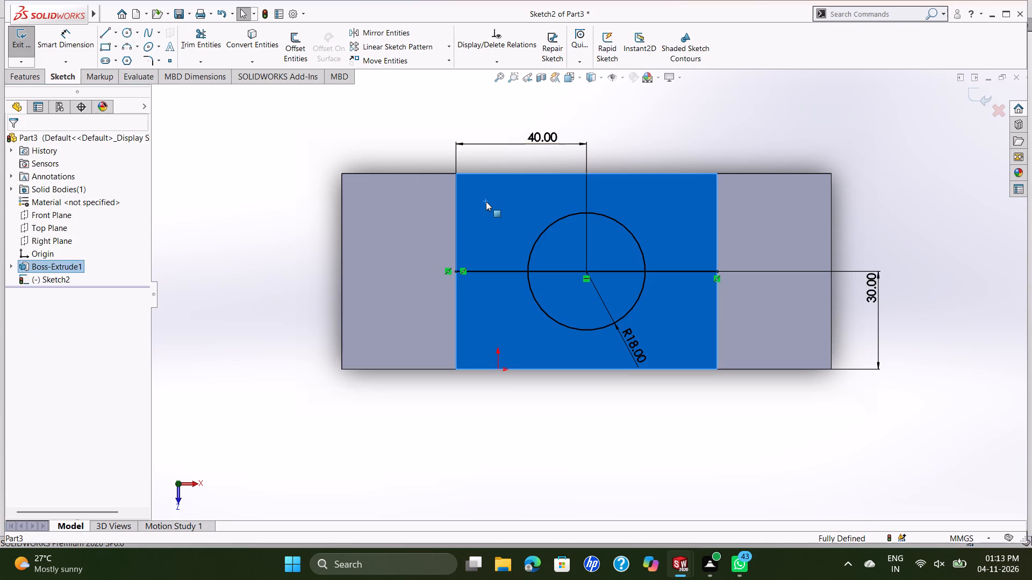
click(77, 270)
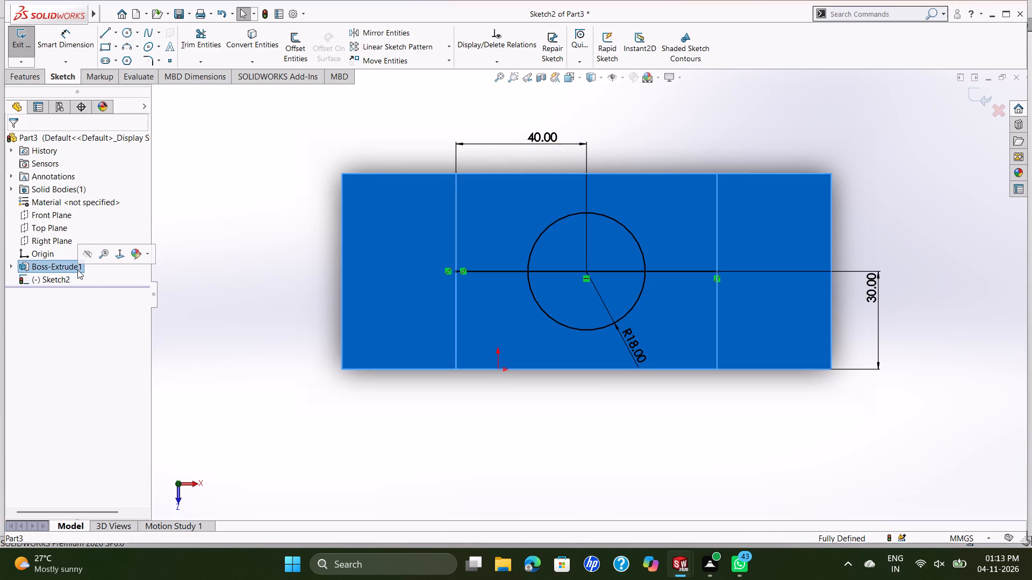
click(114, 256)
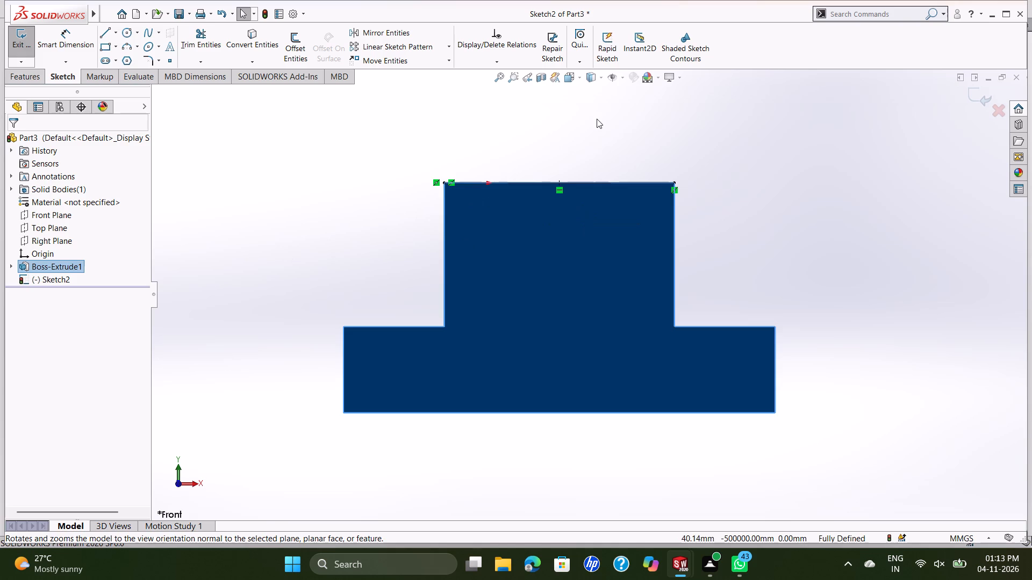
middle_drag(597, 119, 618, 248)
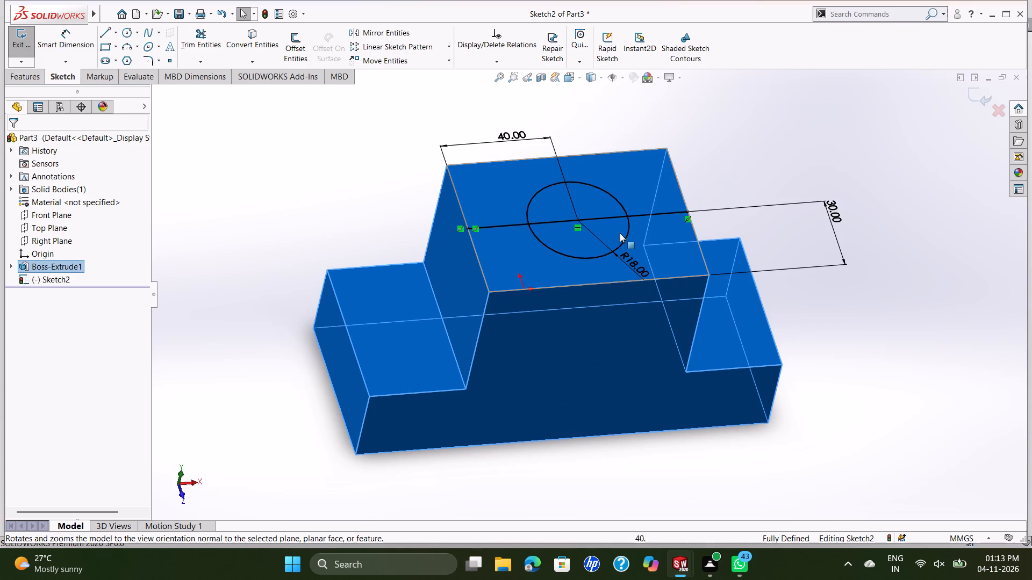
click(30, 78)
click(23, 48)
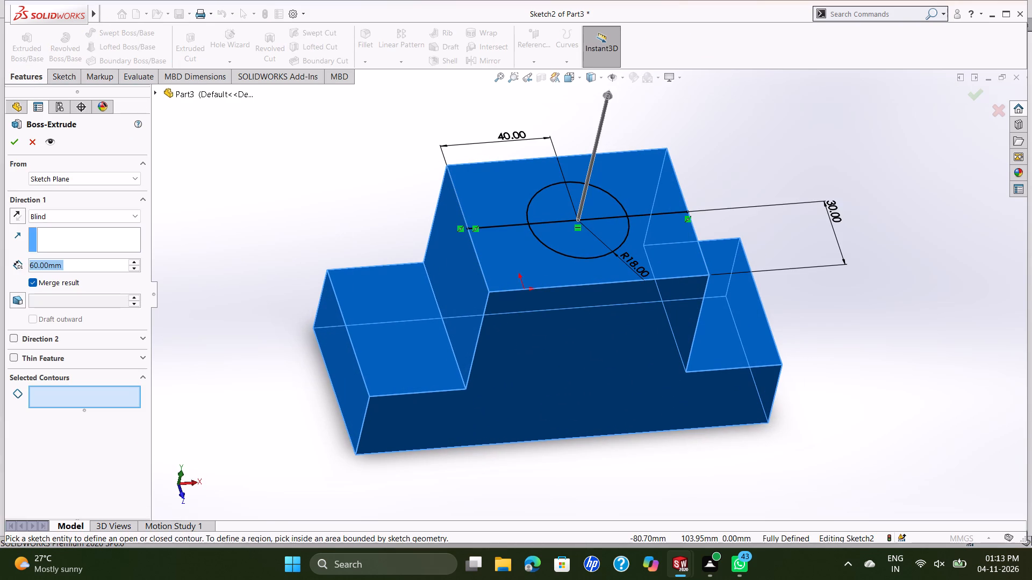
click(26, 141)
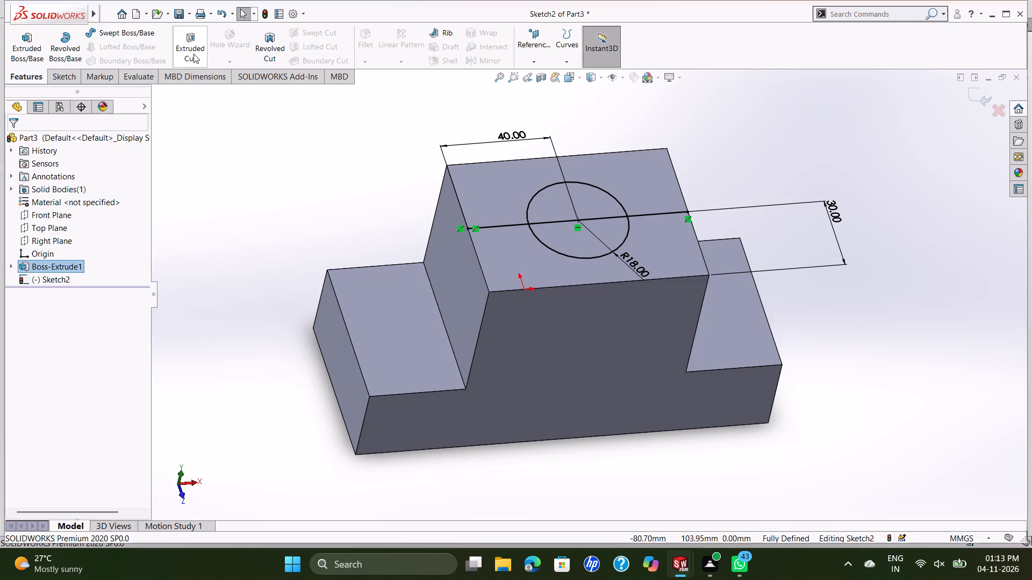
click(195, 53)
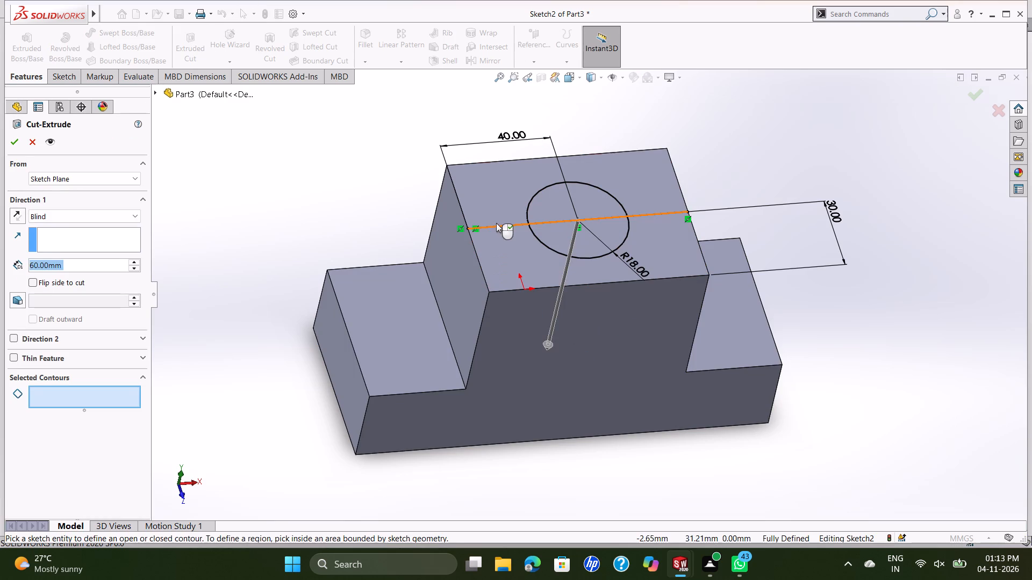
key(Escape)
Delete the horizontal line crossing the circle on the raised top face.
click(540, 224)
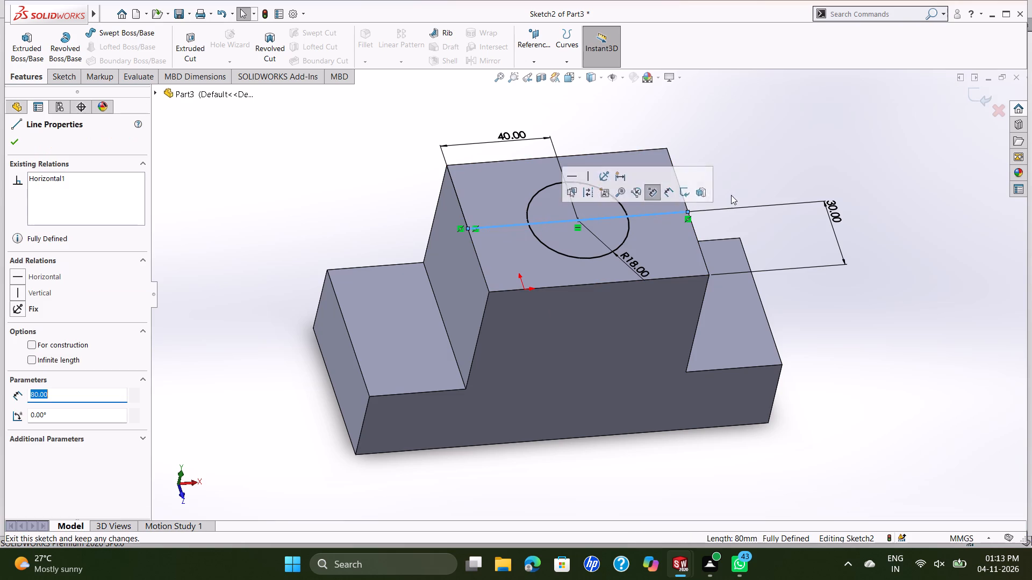
key(Delete)
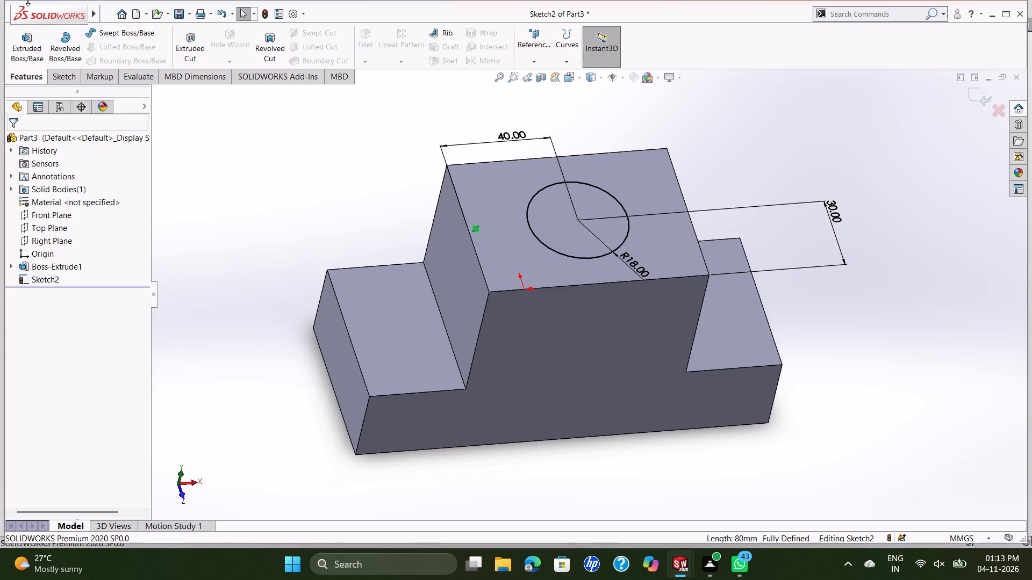
Cut-extrude the 18 mm radius circle to a blind depth of 21 mm into the block.
click(204, 43)
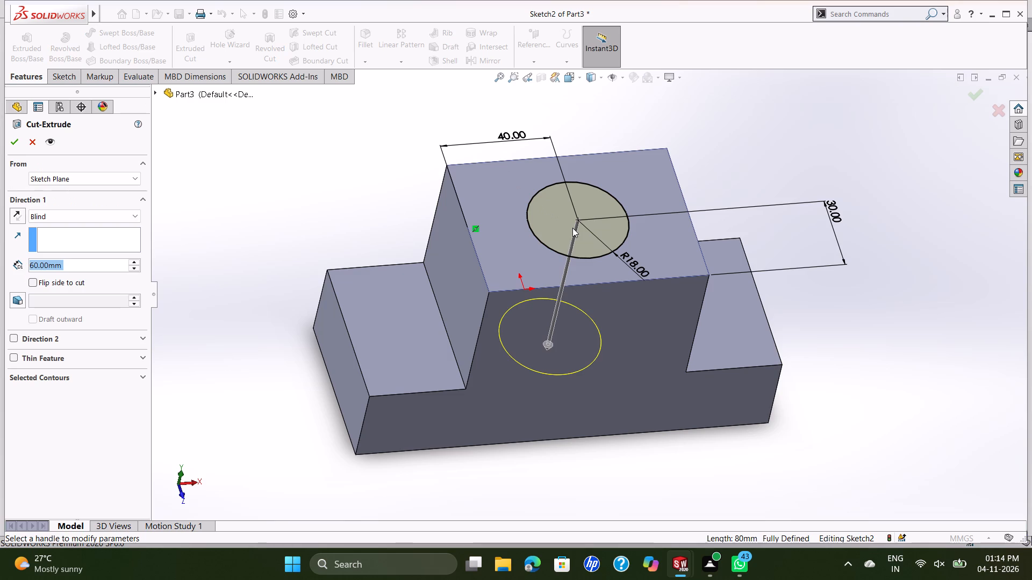
text(21)
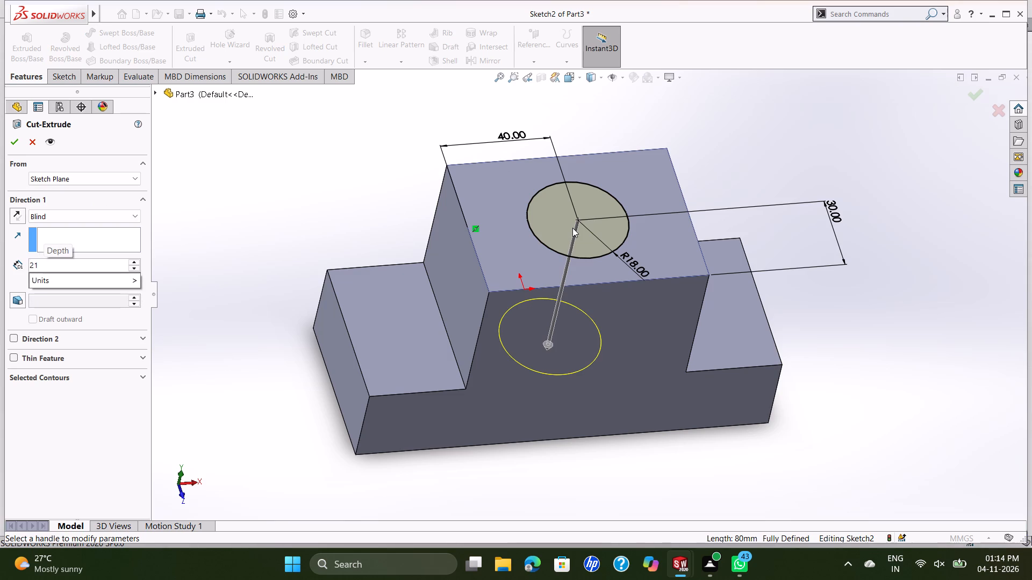
key(Return)
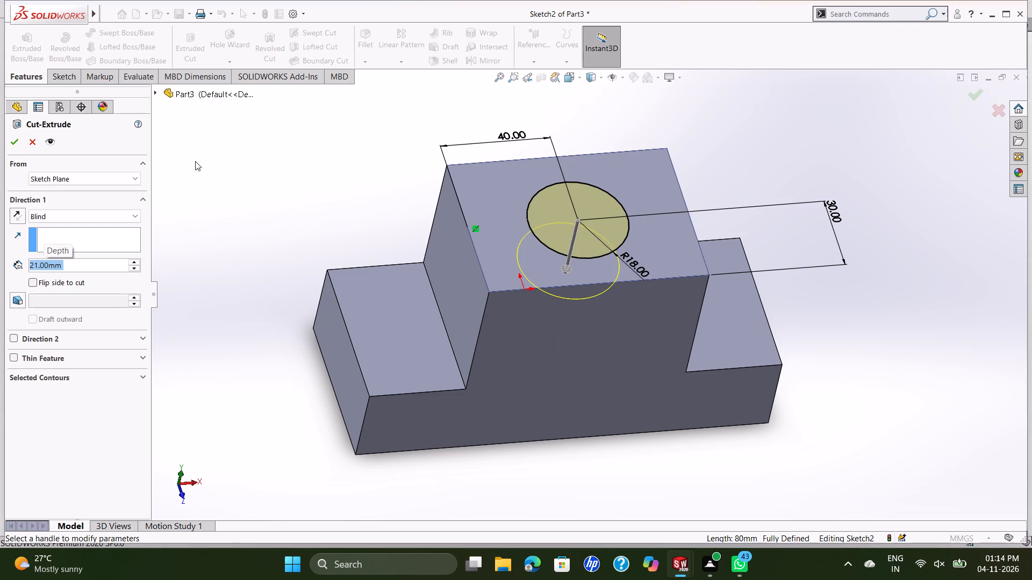
click(18, 141)
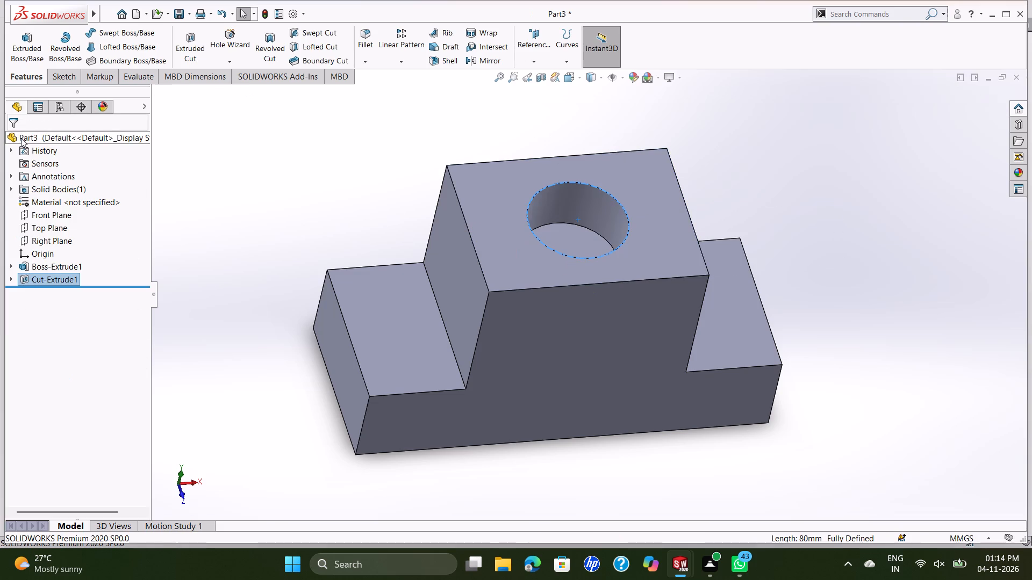
Start a sketch on the raised top face and draw an 80 mm horizontal line across its middle between the side edges.
click(521, 268)
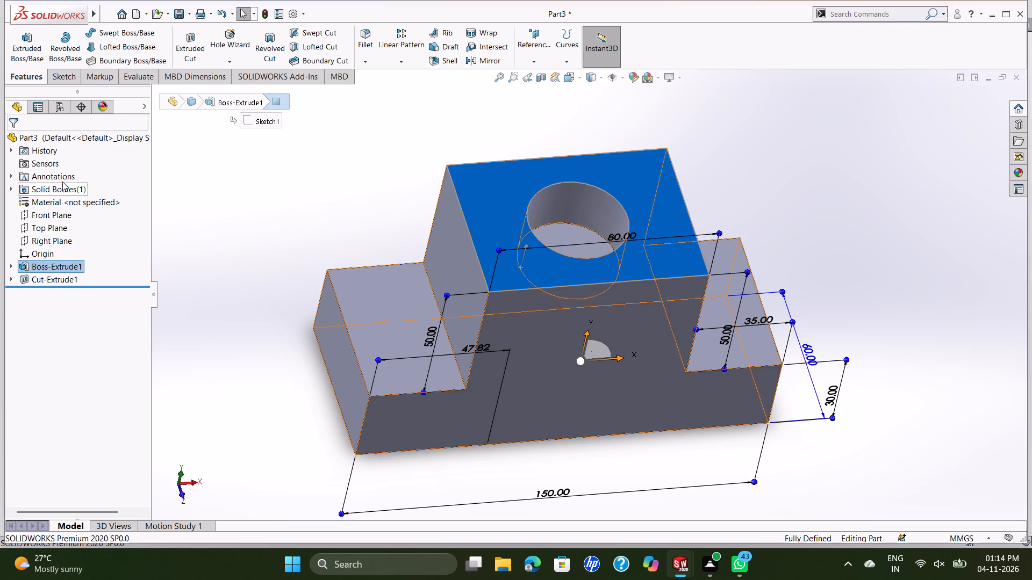
click(498, 166)
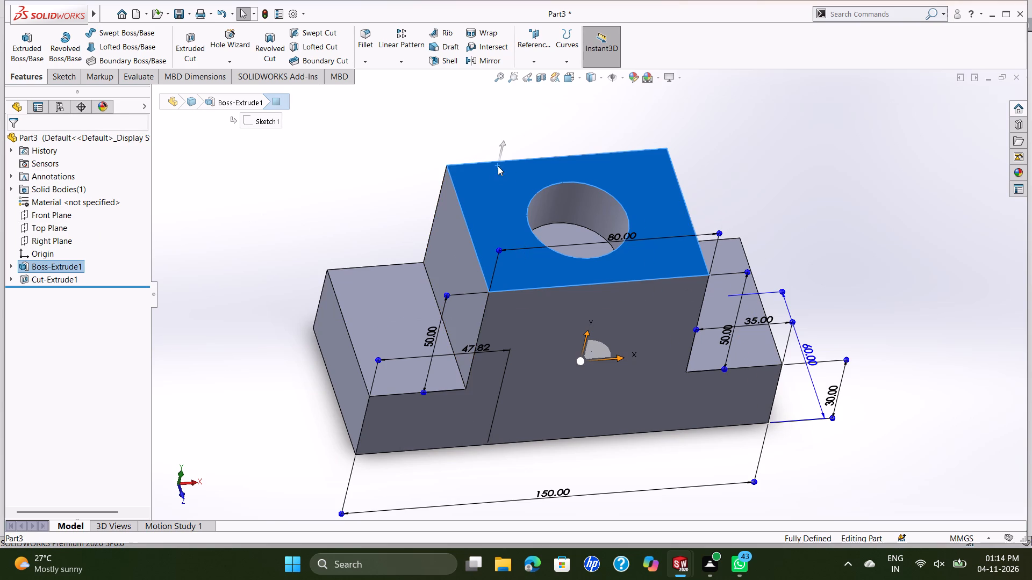
click(593, 134)
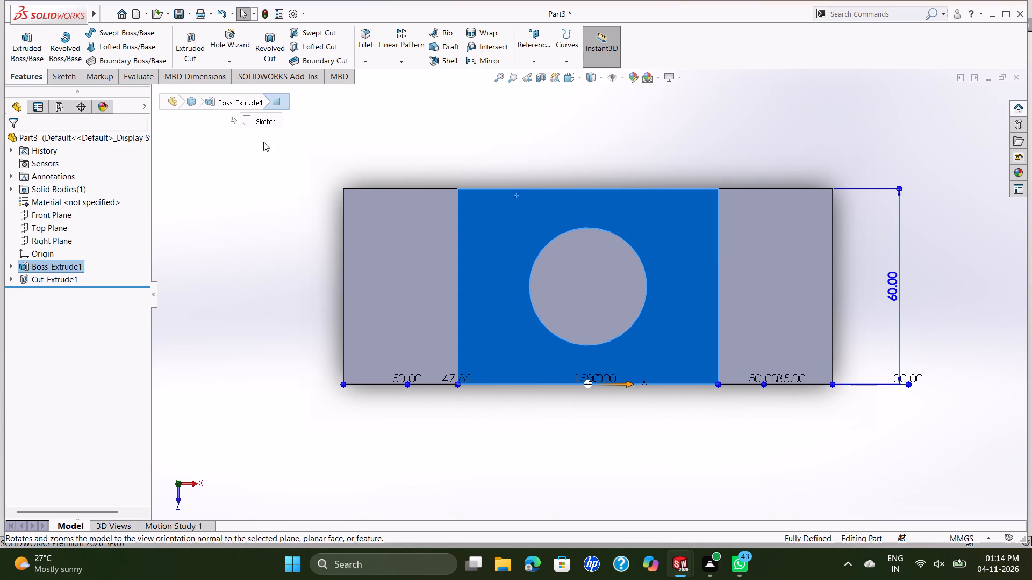
scroll(615, 301, up, 2)
scroll(607, 300, down, 4)
right_click(677, 235)
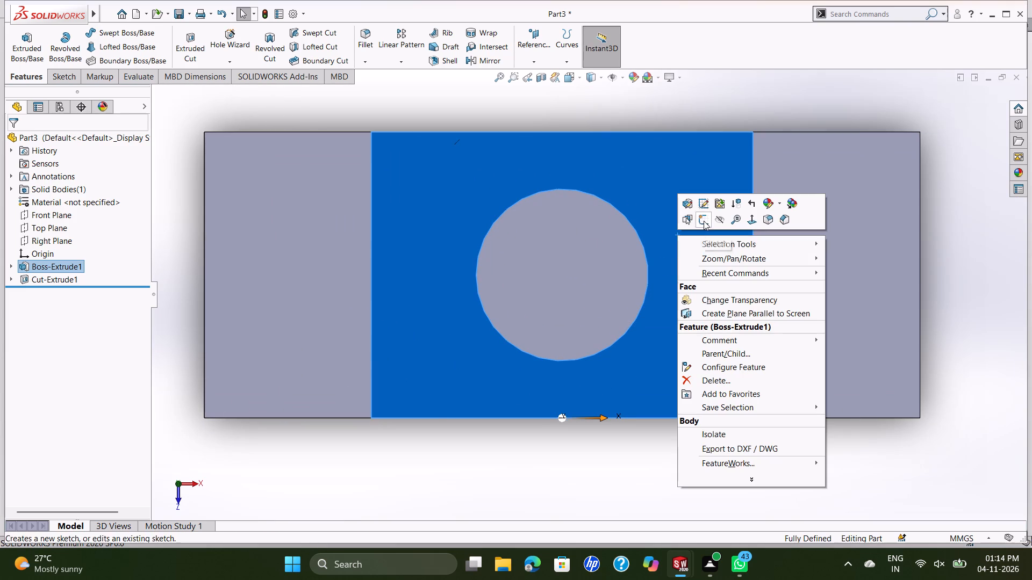
click(704, 221)
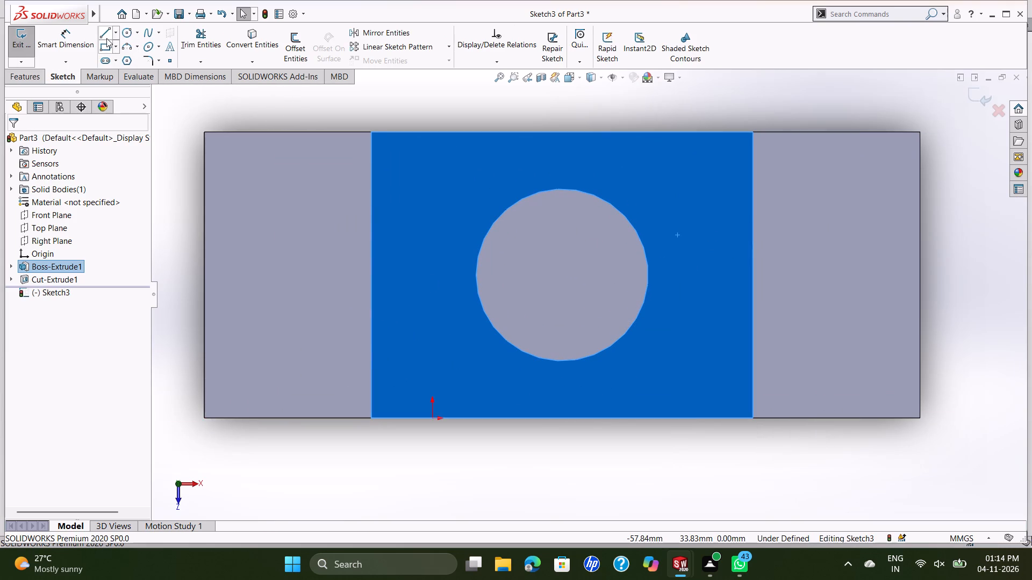
click(104, 36)
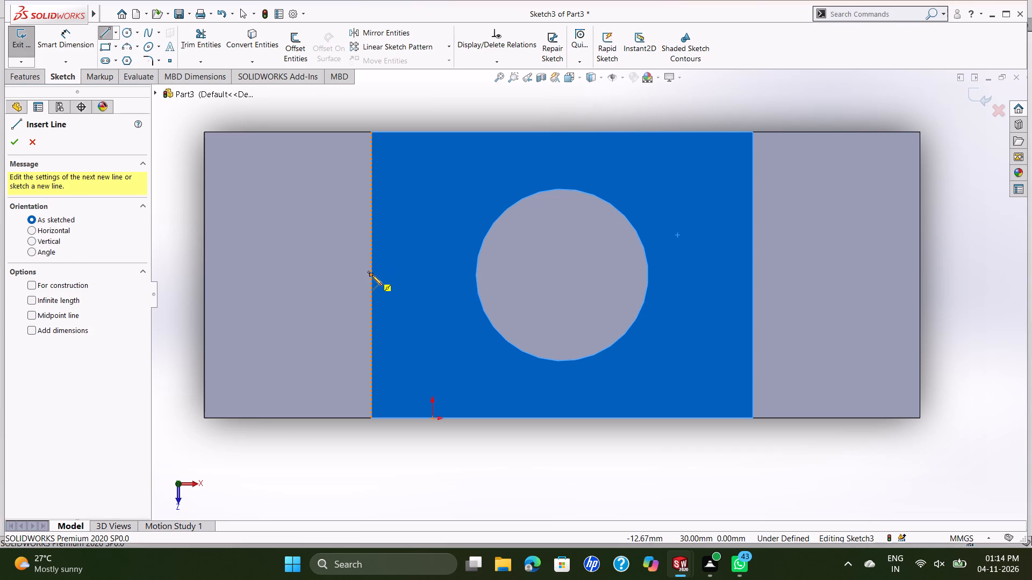
click(370, 275)
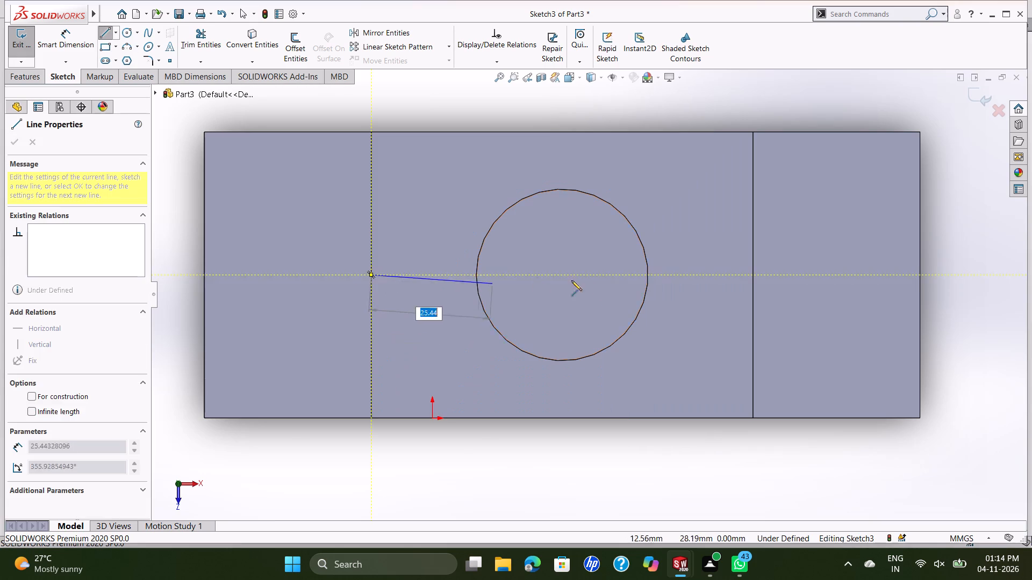
click(752, 277)
key(Escape)
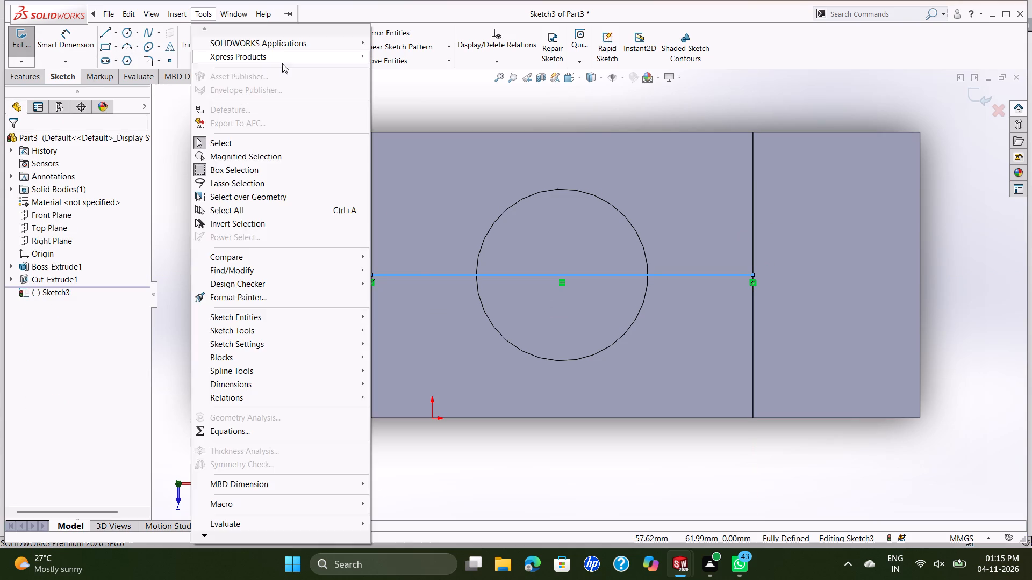
click(385, 99)
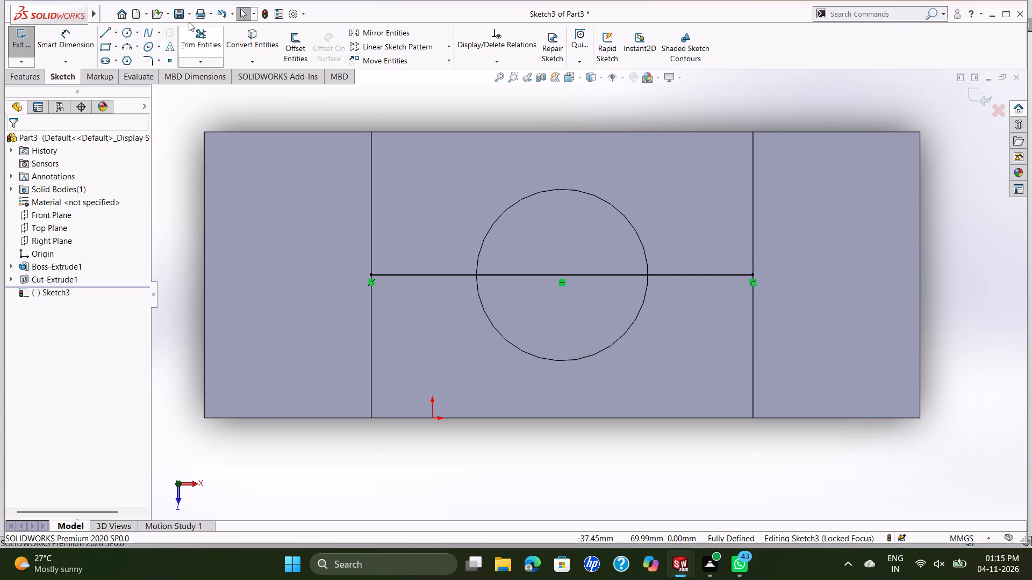
Offset the horizontal centre line by 7.5 mm in both directions.
click(287, 41)
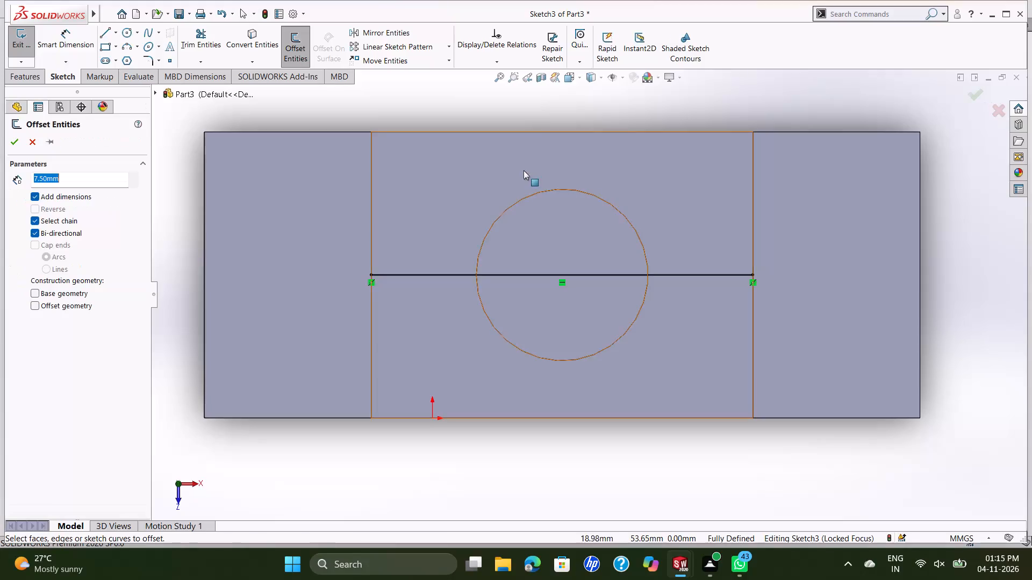
click(554, 275)
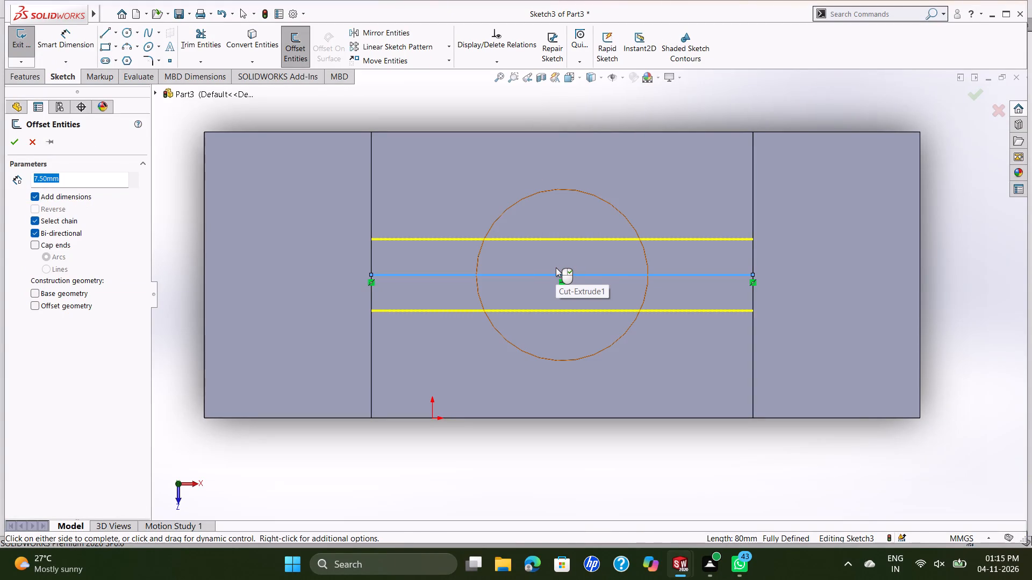
click(556, 267)
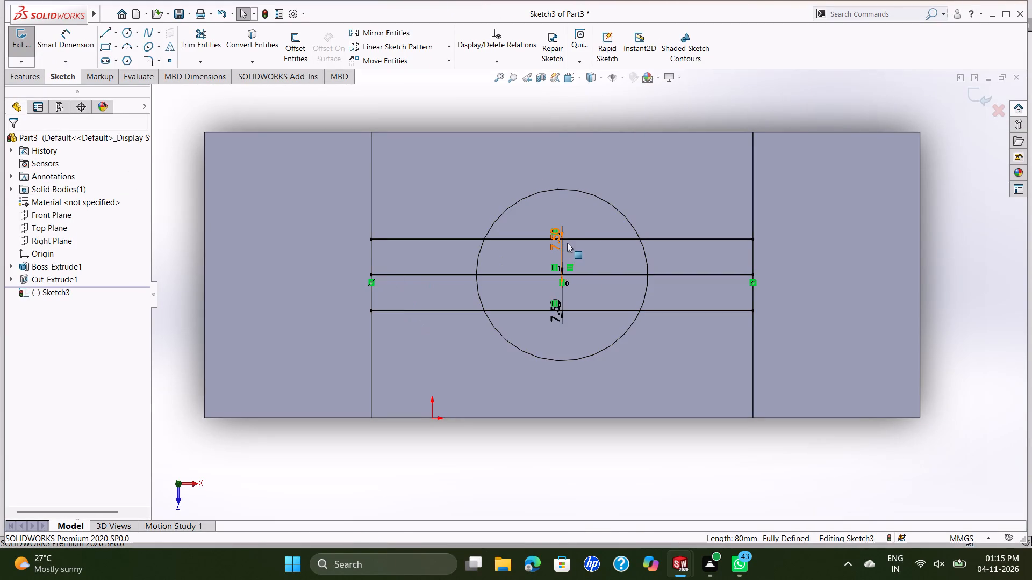
click(561, 247)
key(Escape)
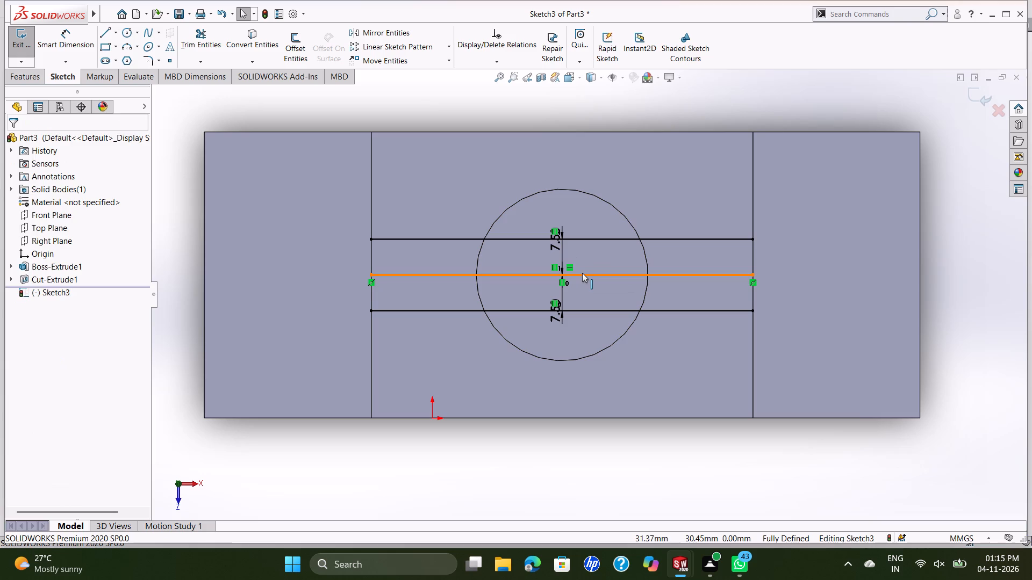
Delete the original horizontal line between the two offset lines.
click(582, 273)
key(Delete)
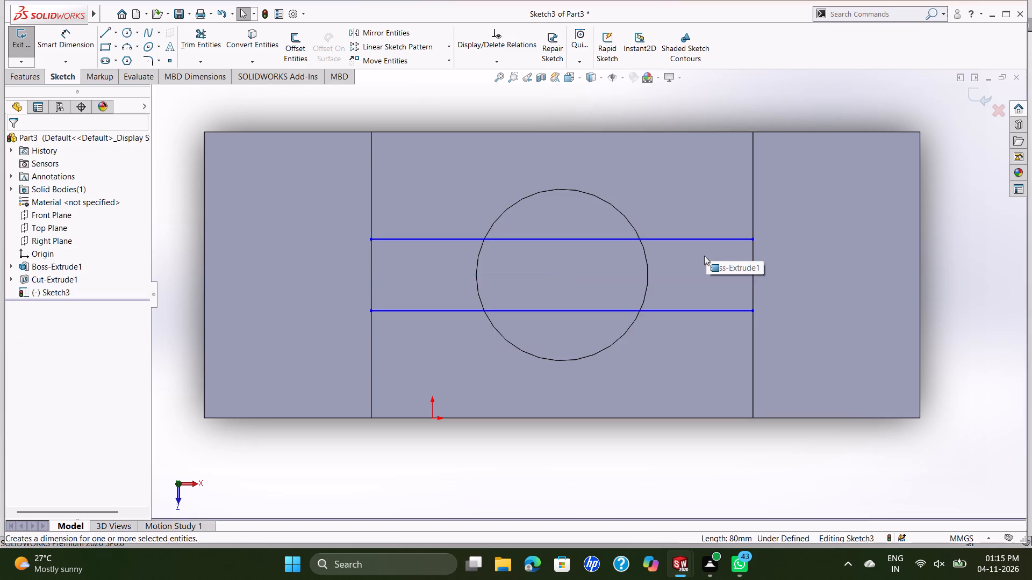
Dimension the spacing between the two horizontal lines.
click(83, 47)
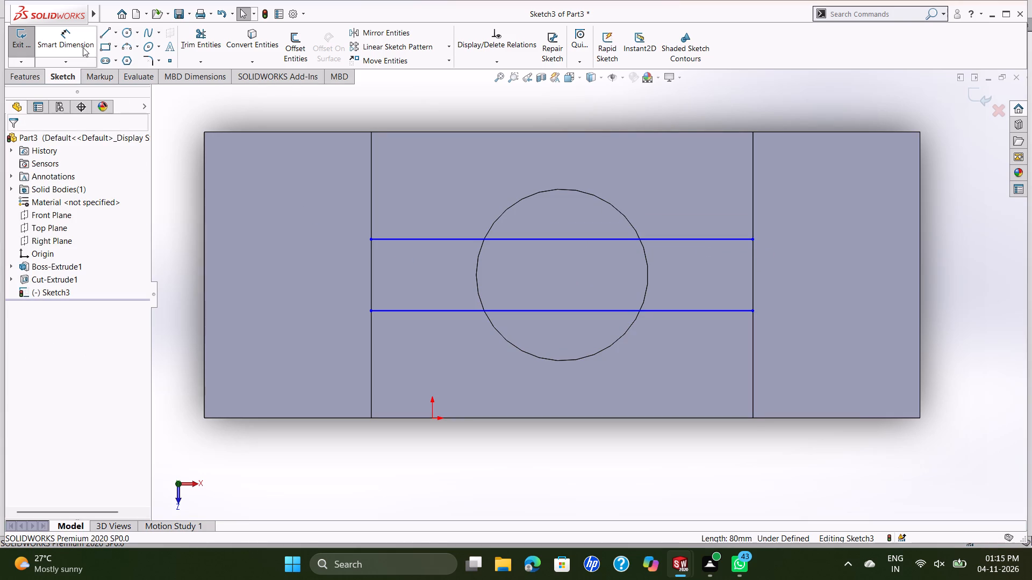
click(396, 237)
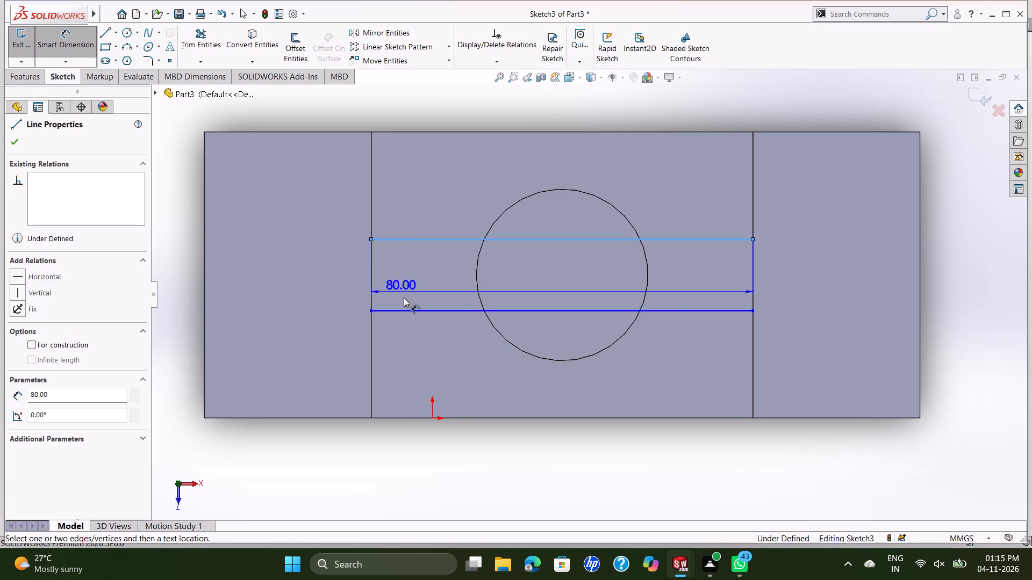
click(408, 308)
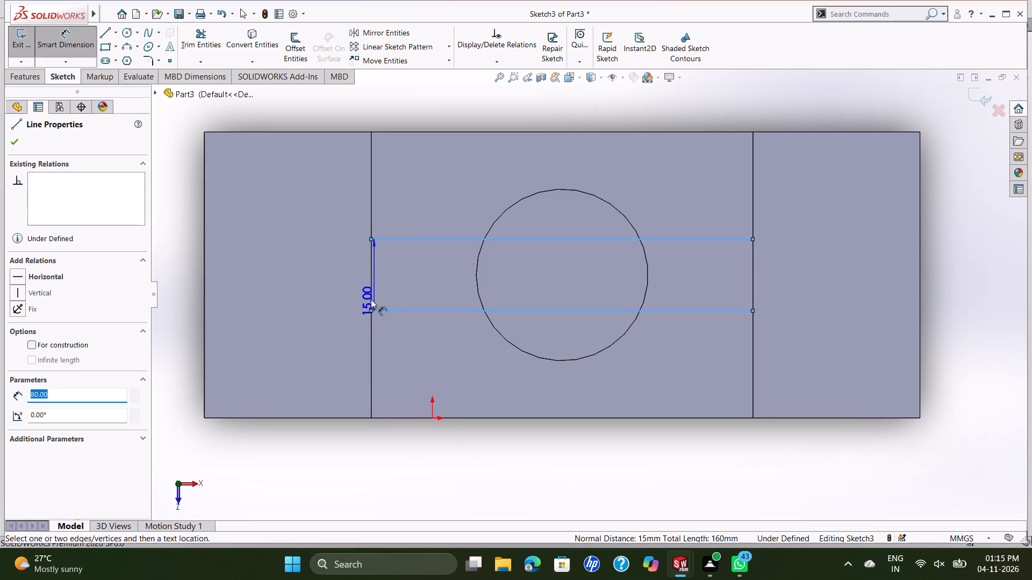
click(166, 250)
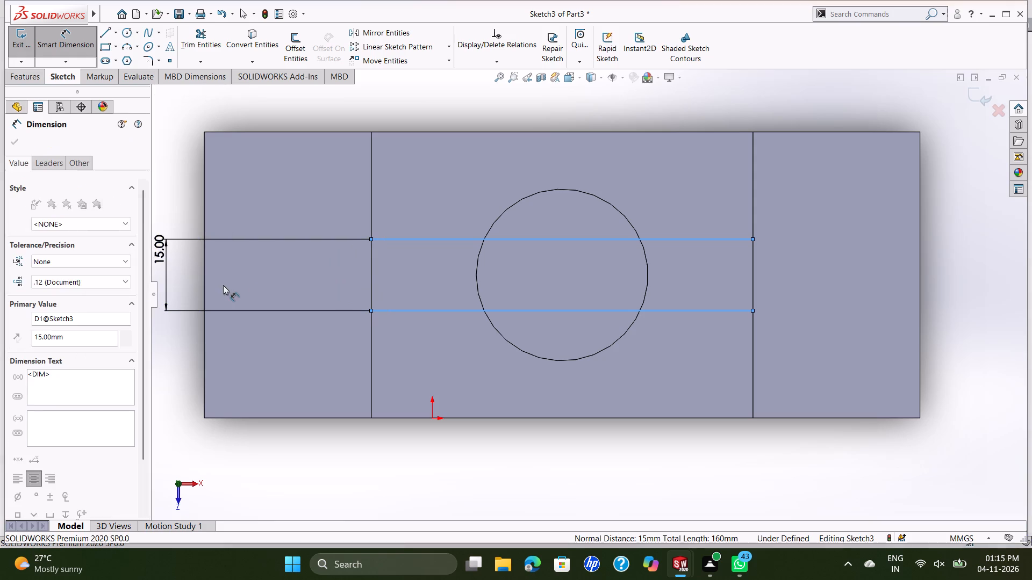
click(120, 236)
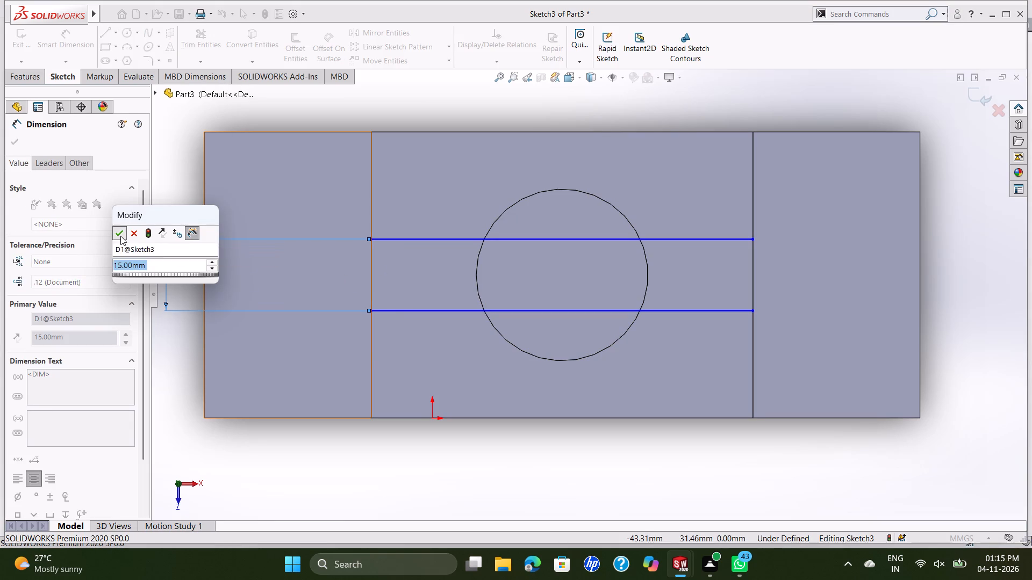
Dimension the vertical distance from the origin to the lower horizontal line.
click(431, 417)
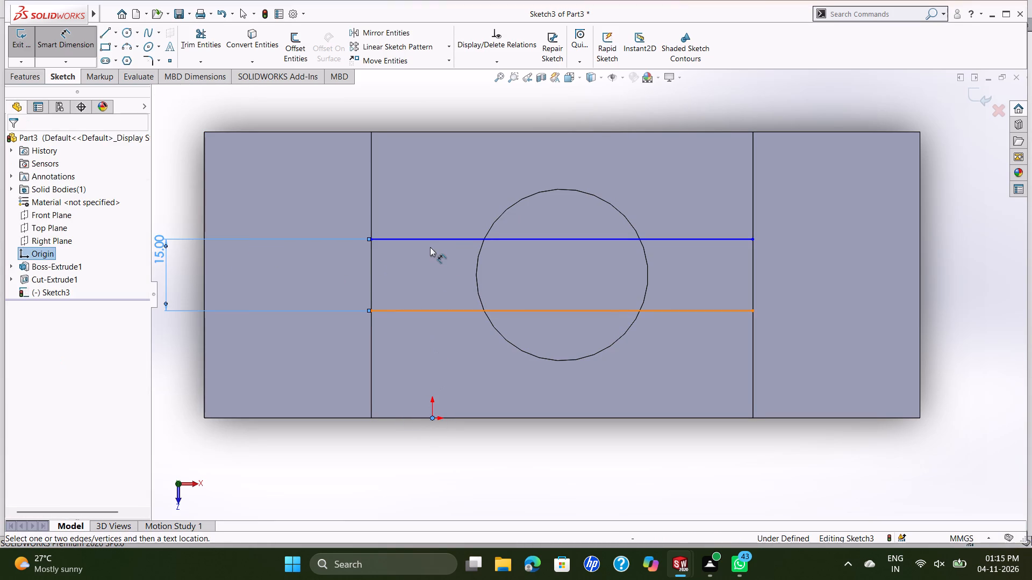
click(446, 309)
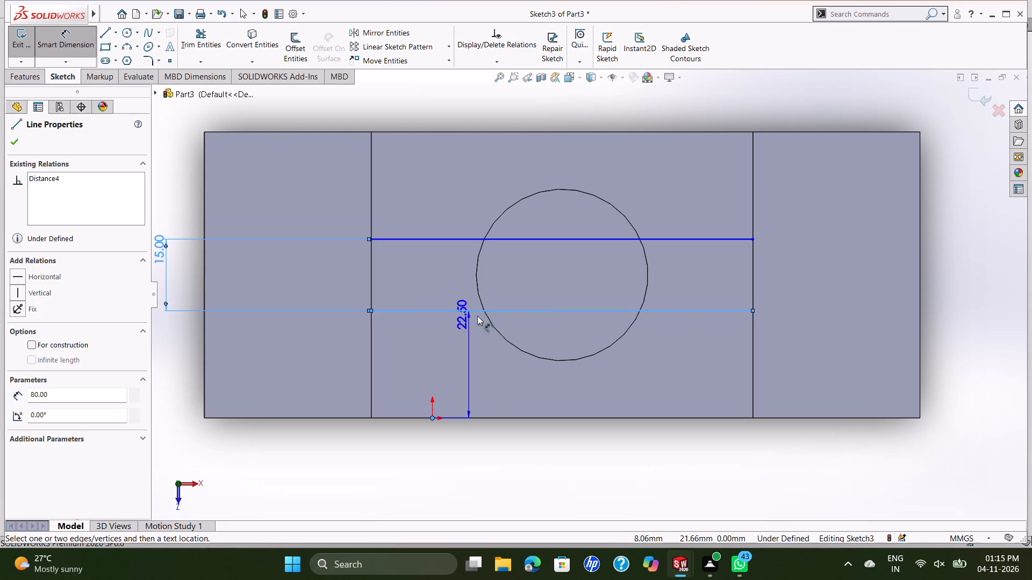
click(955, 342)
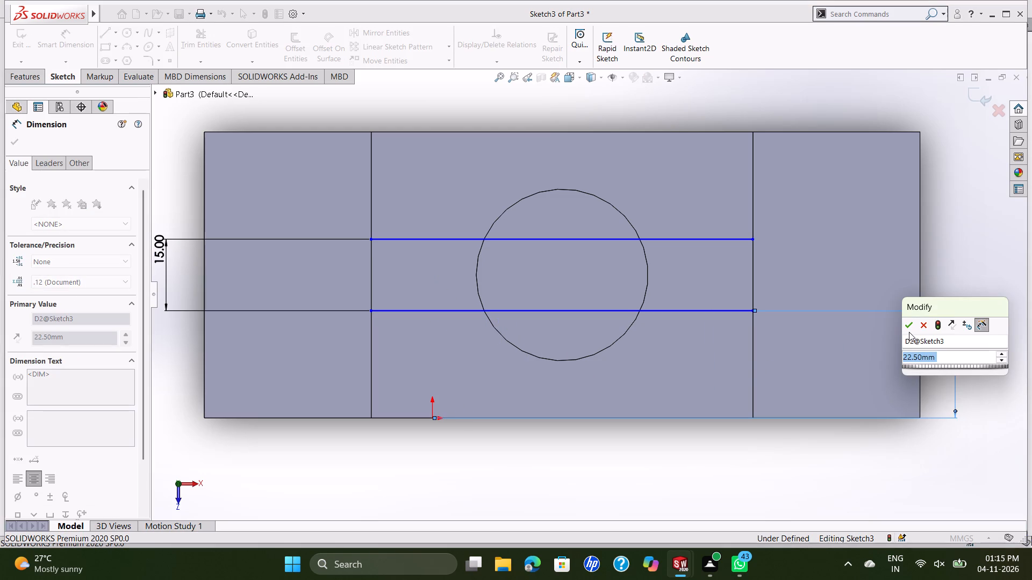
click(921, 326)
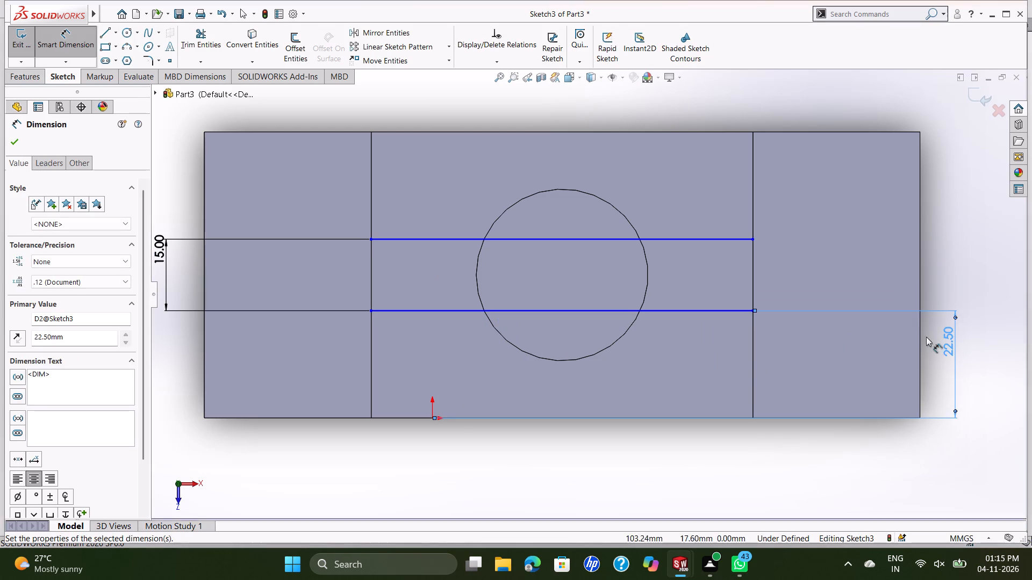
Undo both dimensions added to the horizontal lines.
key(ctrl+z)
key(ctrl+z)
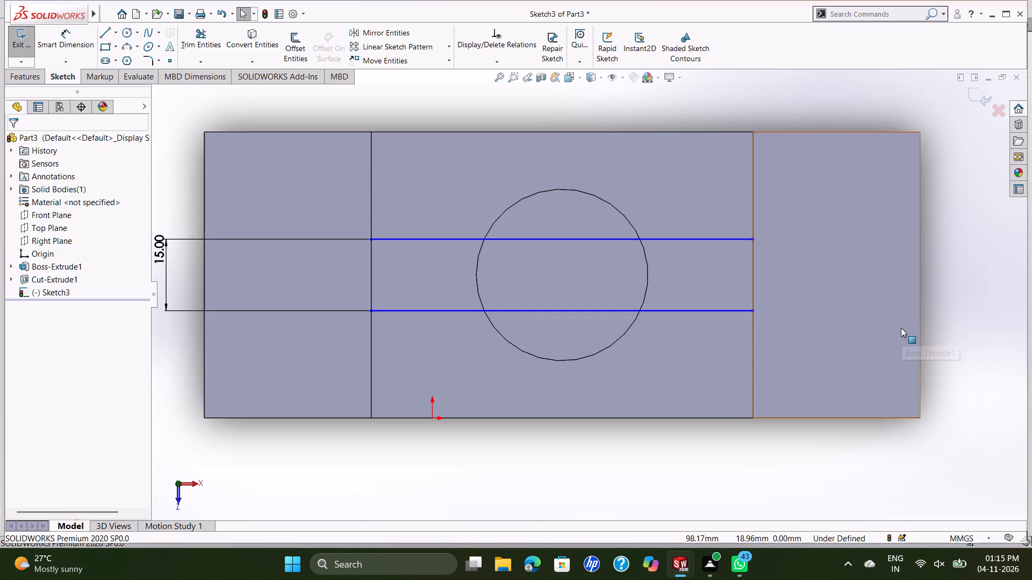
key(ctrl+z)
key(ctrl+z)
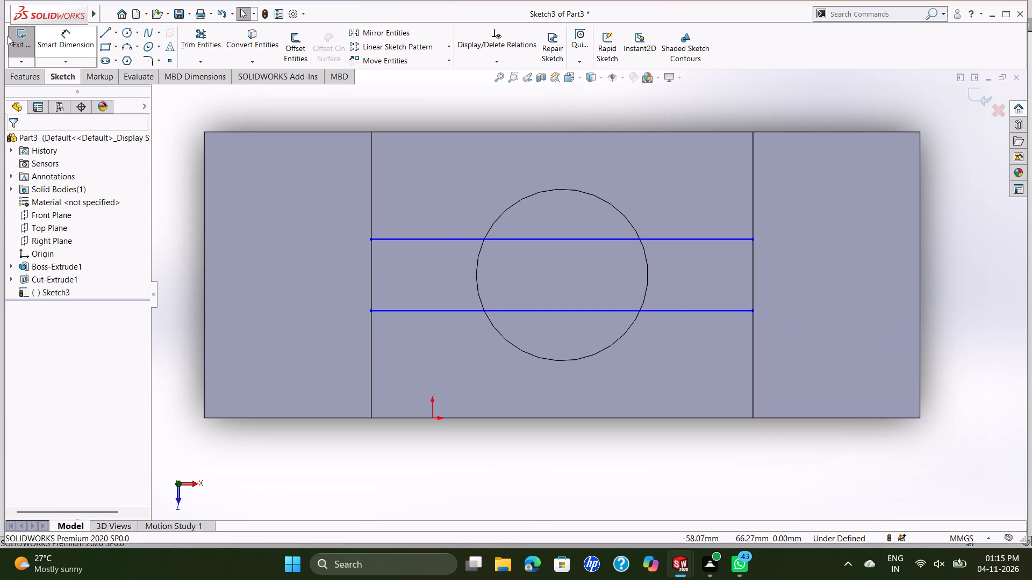
Close the left end of the slot with a 15 mm vertical line joining the two horizontal lines.
click(104, 37)
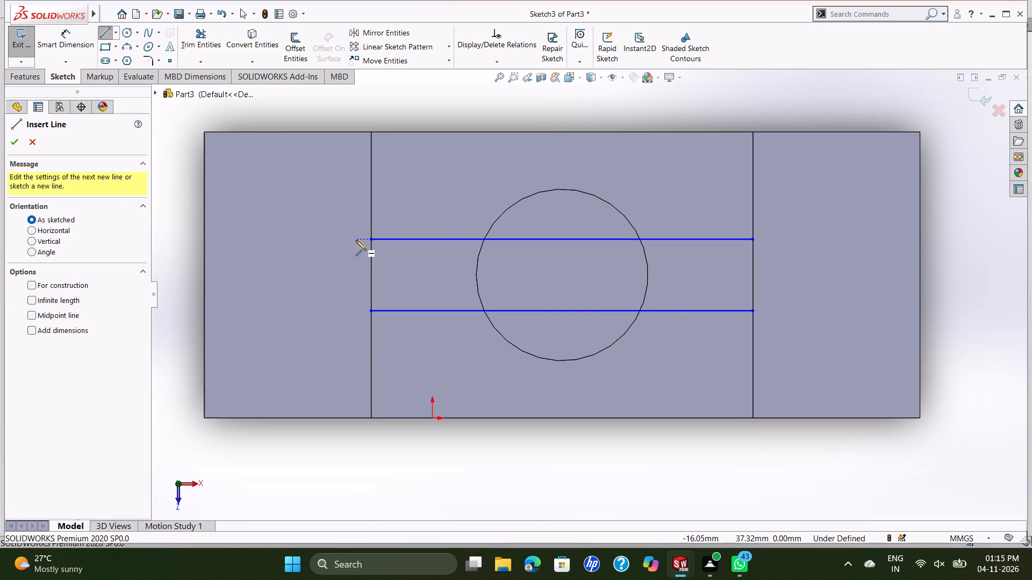
click(374, 238)
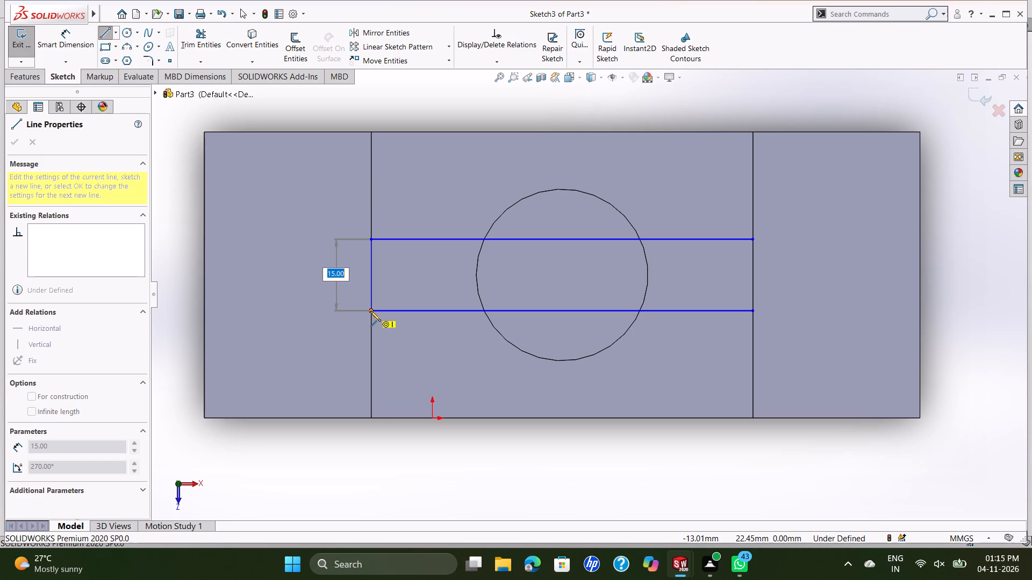
click(370, 311)
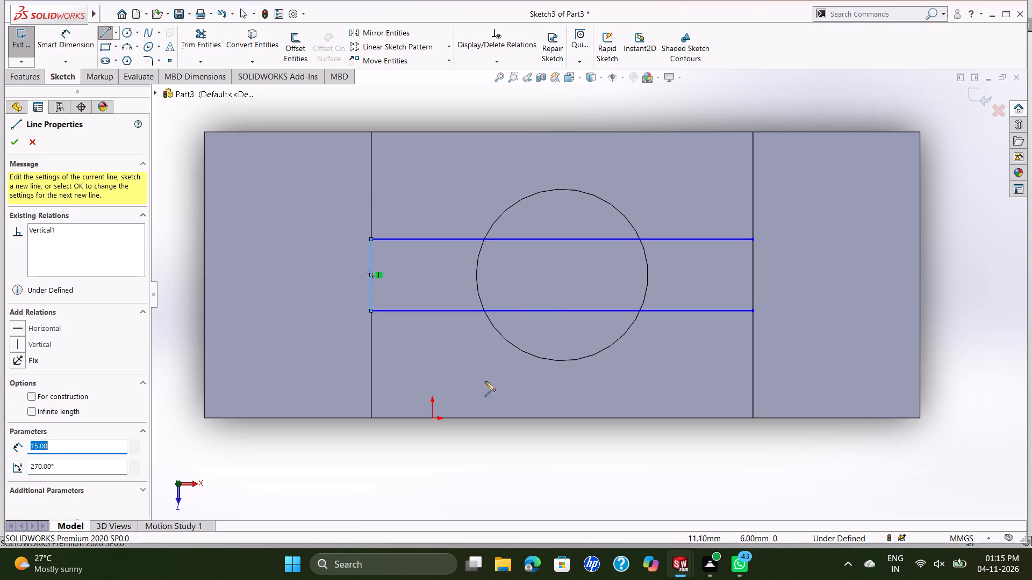
key(Escape)
Close the right end of the slot with a 15 mm vertical line joining the two horizontal lines.
key(space)
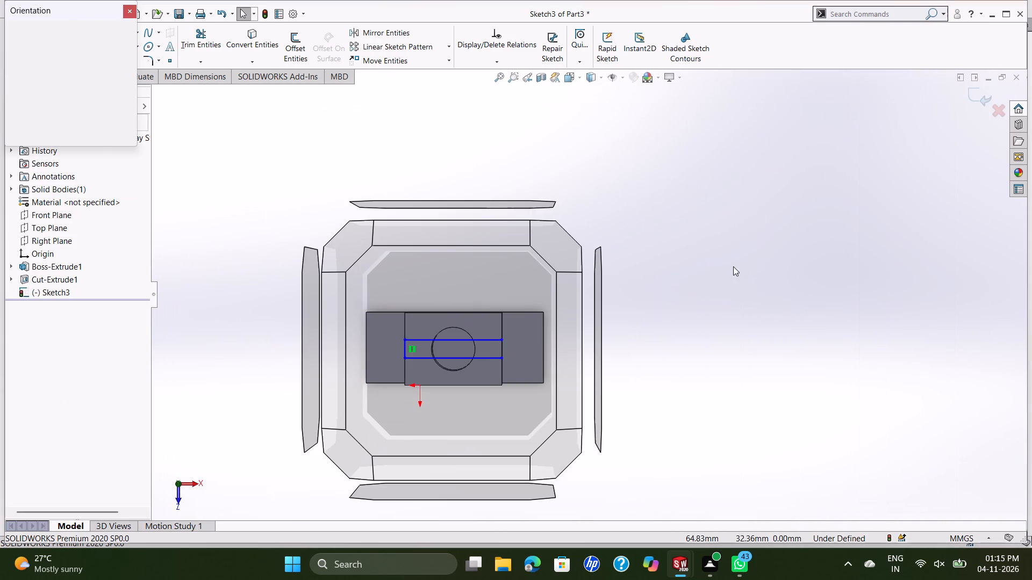
click(598, 349)
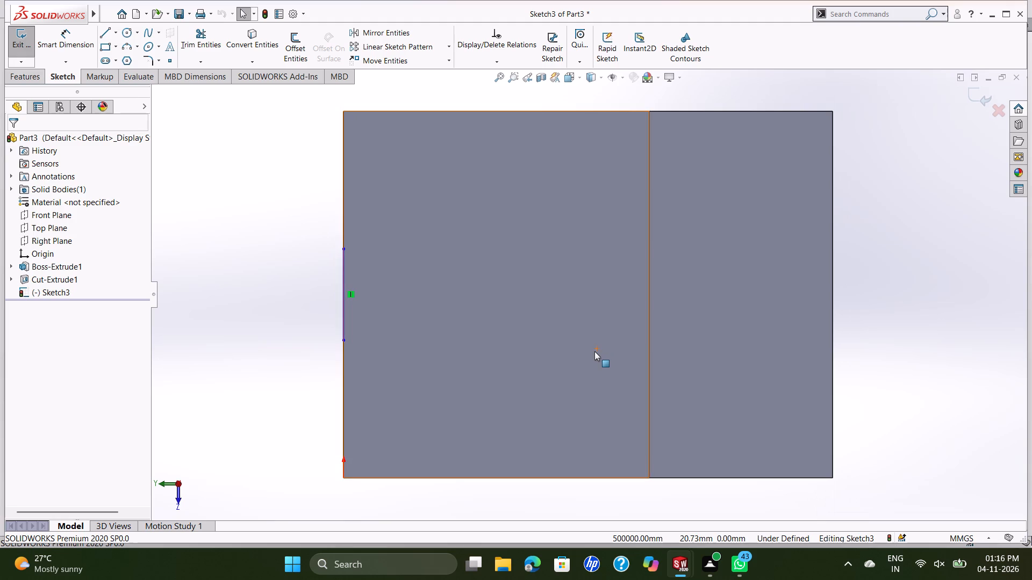
key(space)
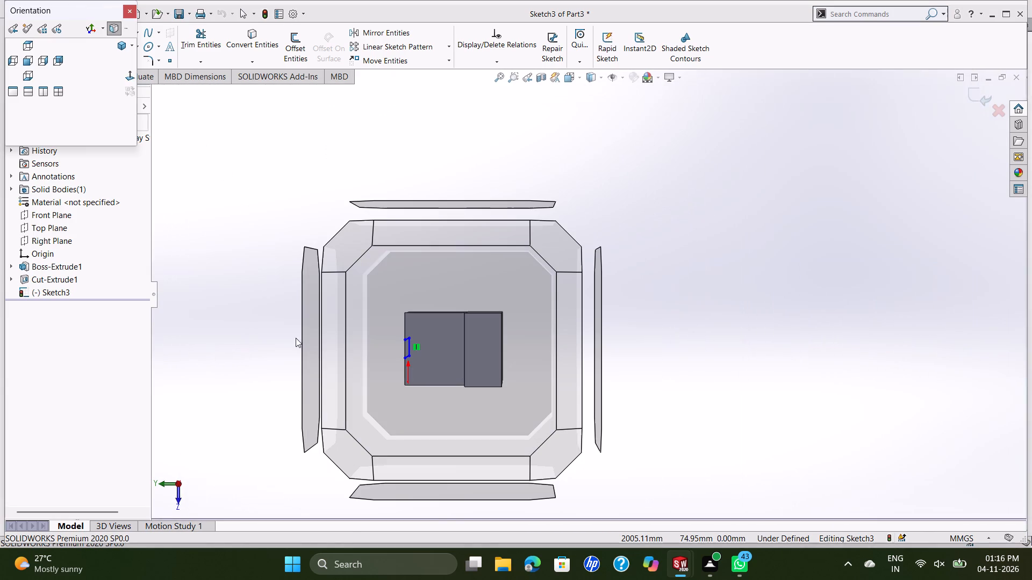
click(319, 346)
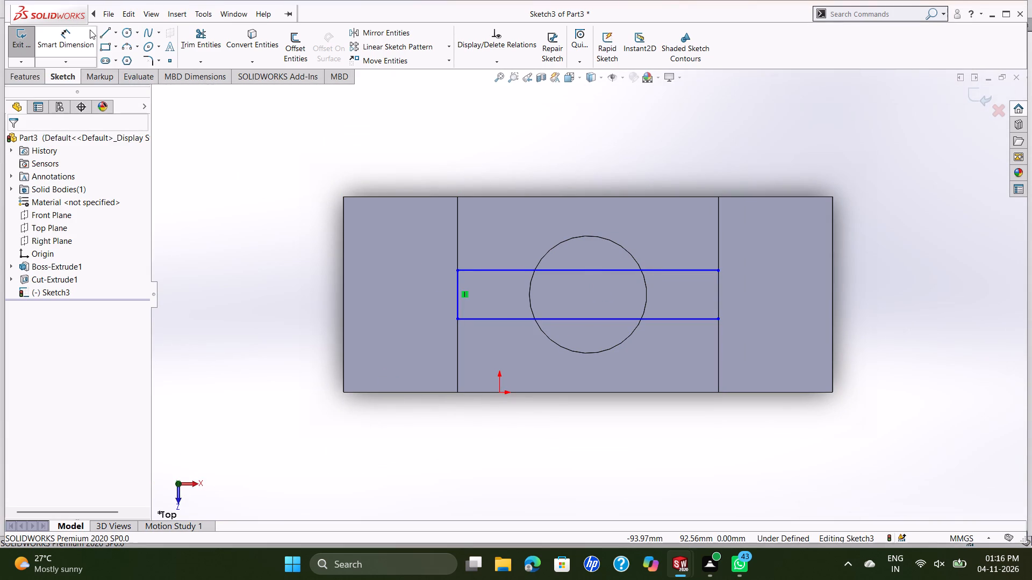
click(104, 33)
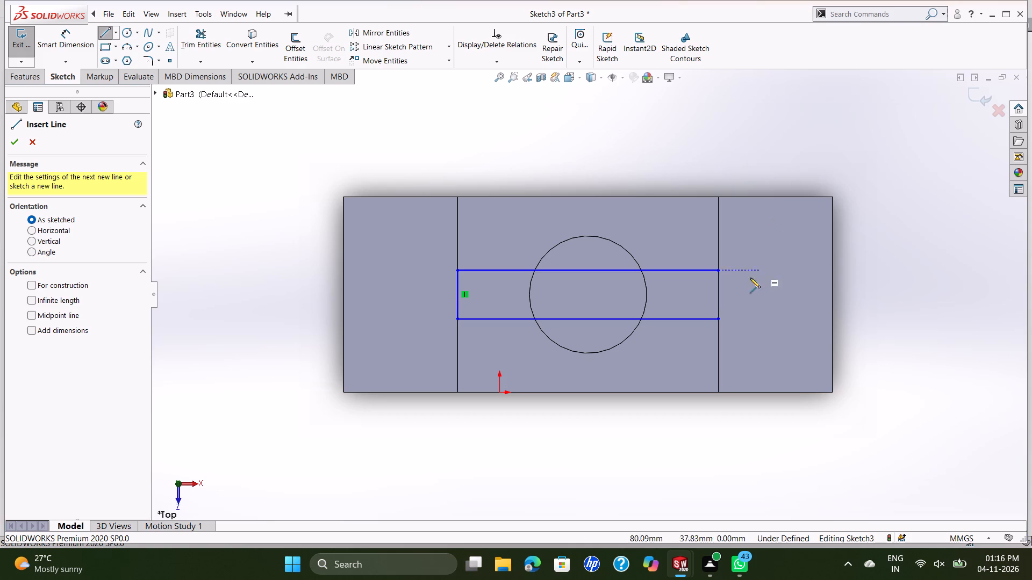
click(719, 271)
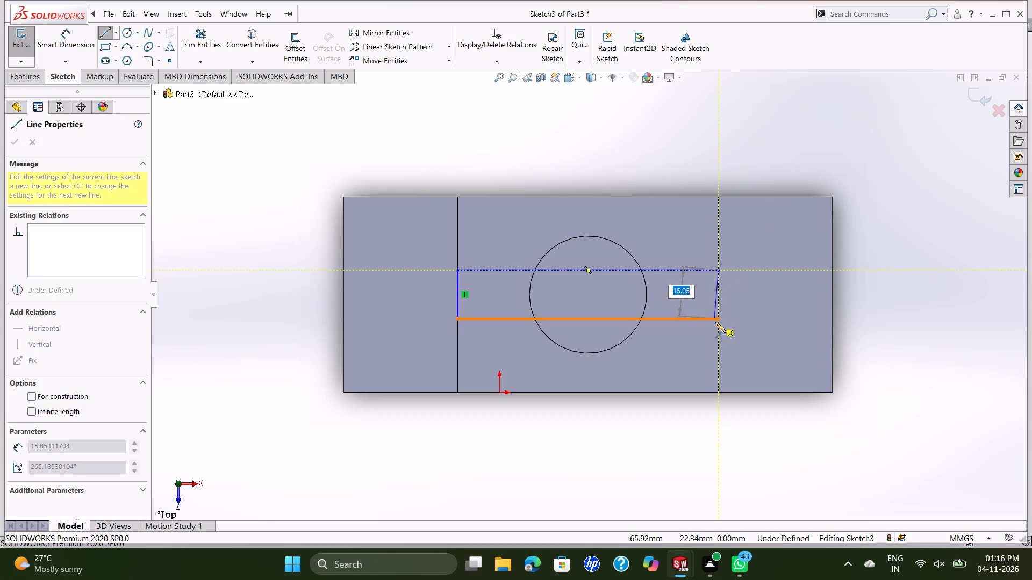
click(718, 317)
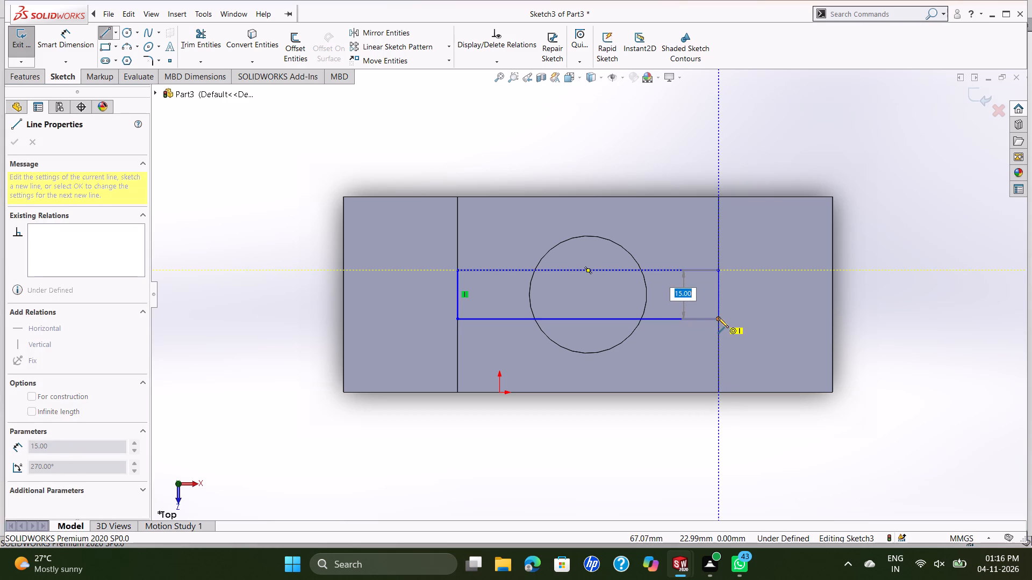
key(Escape)
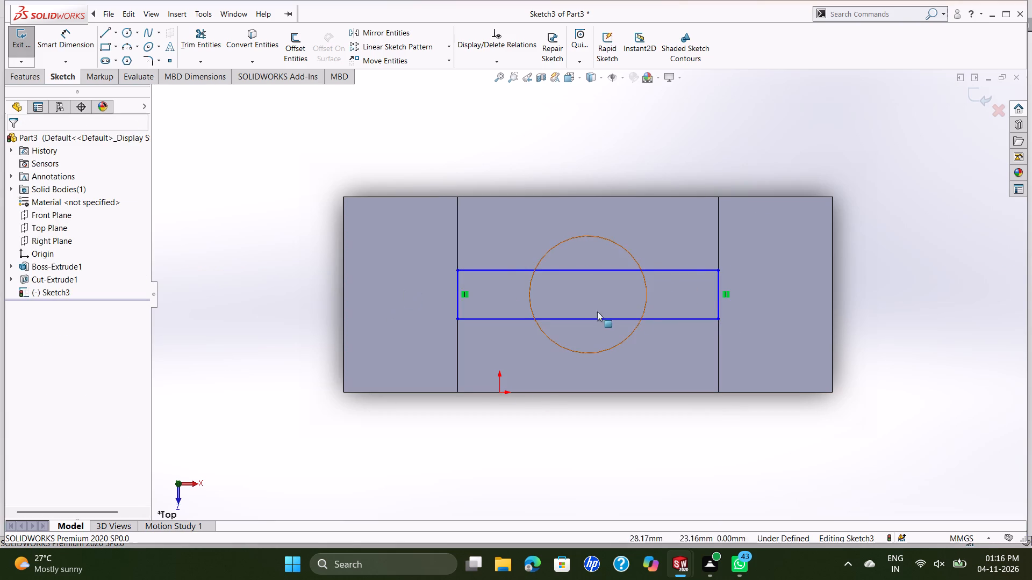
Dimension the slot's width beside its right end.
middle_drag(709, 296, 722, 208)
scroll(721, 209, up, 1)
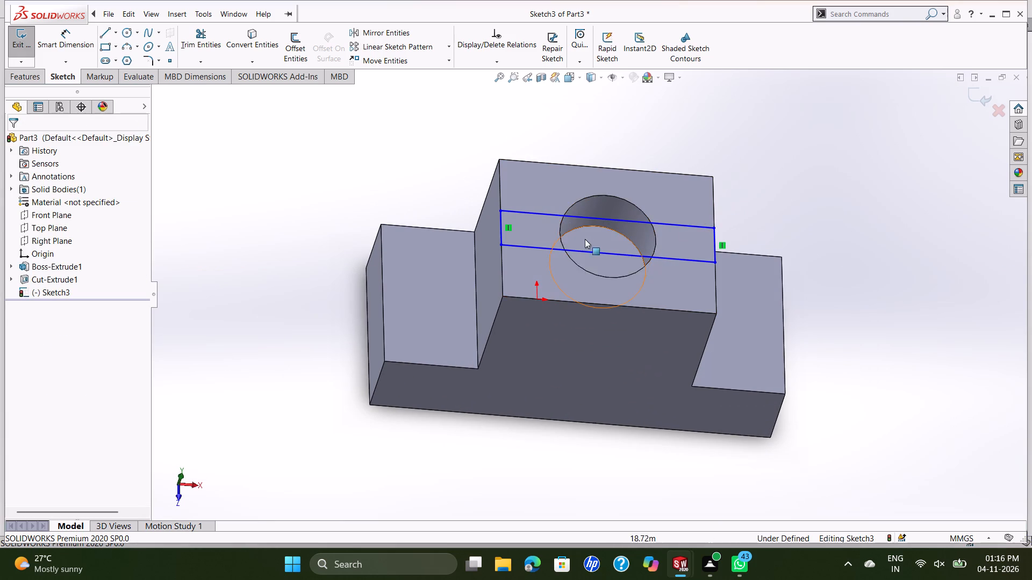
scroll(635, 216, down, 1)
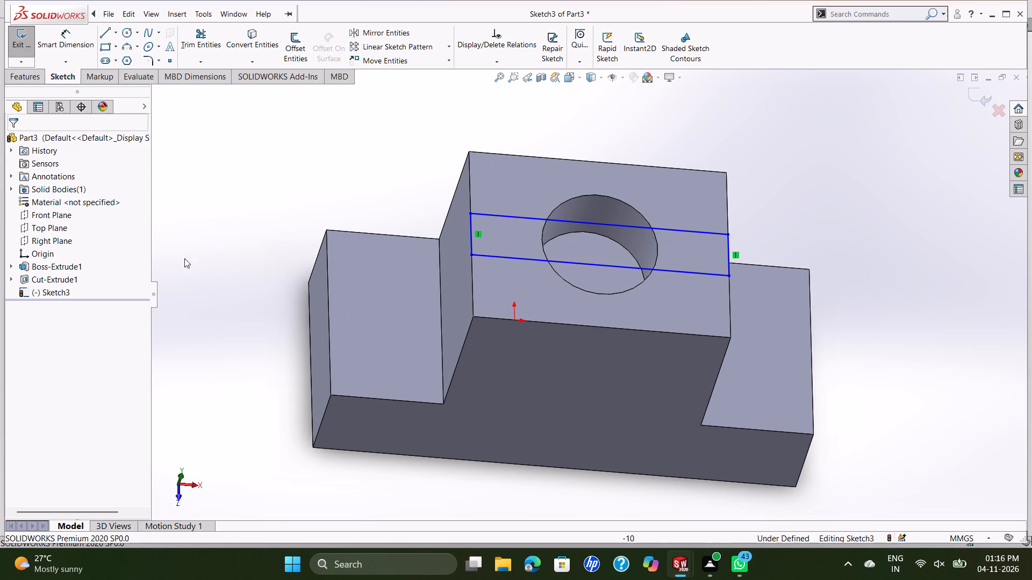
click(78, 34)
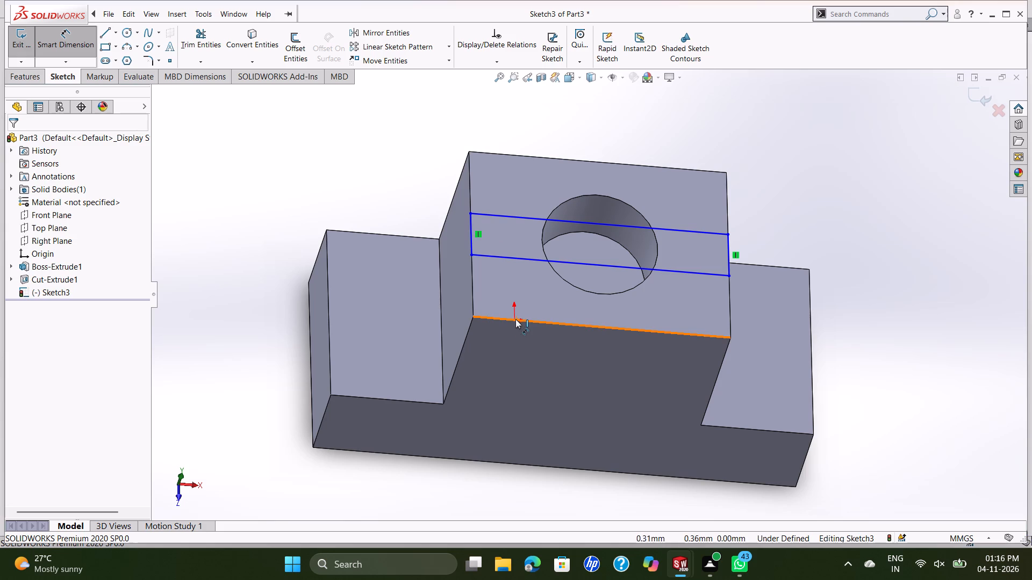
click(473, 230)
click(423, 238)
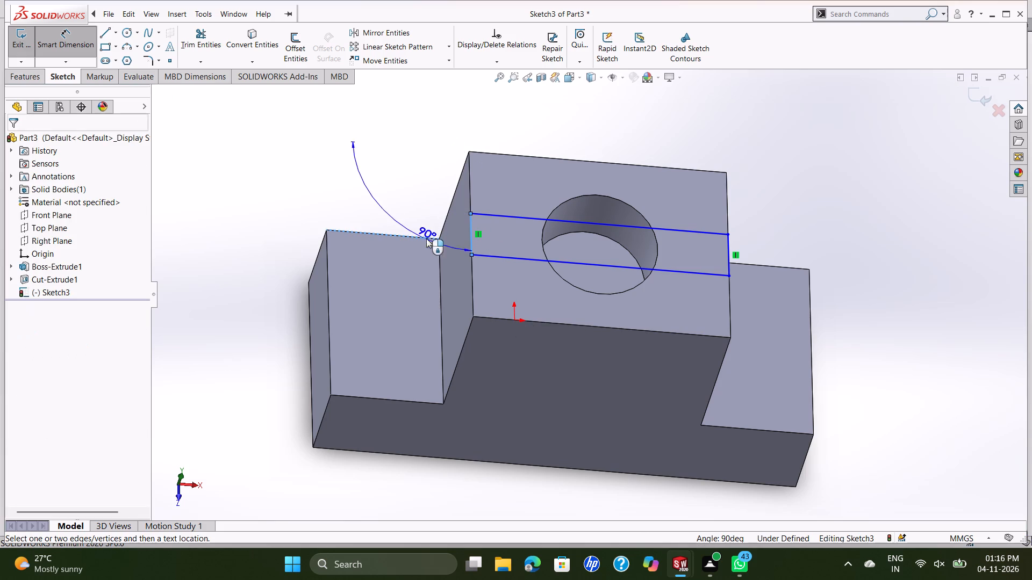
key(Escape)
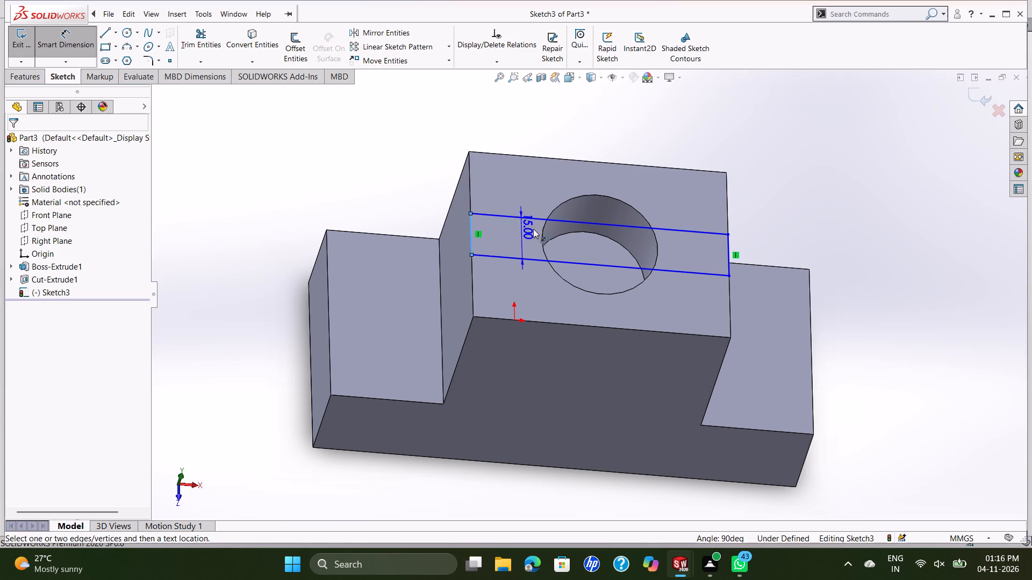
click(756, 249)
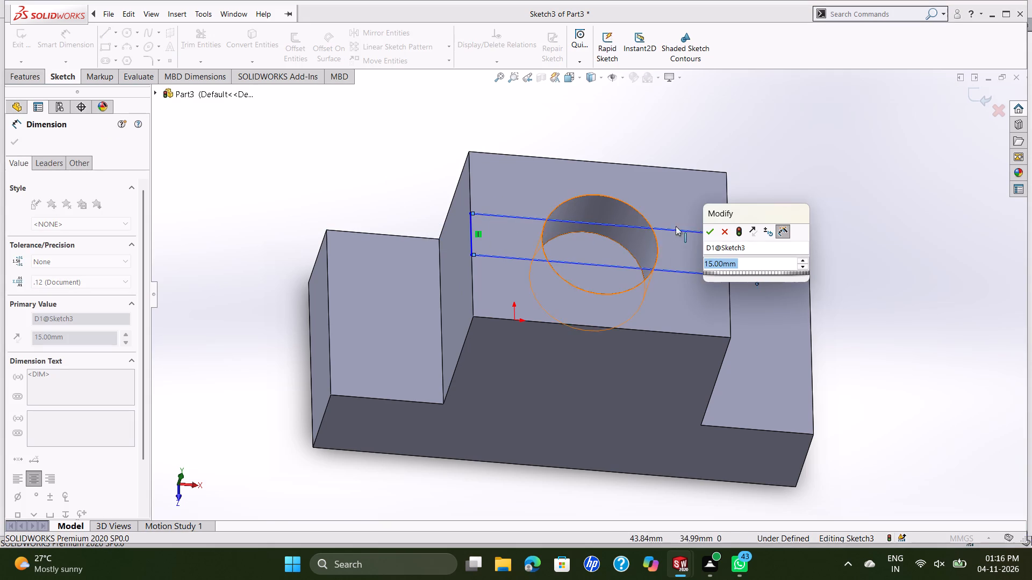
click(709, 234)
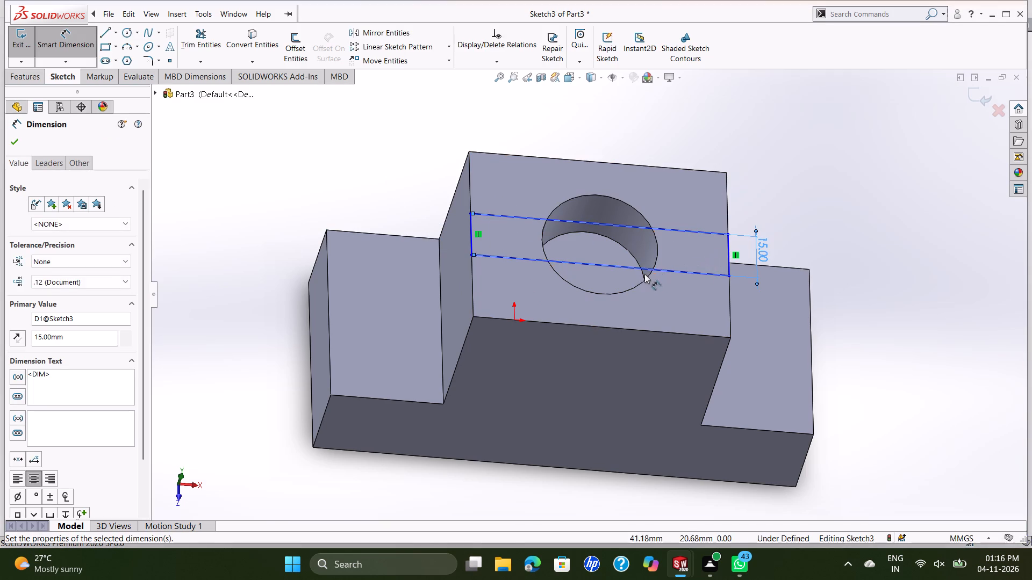
Dimension the length of the slot's lower horizontal line, placing the dimension beyond the block's rear edge.
click(636, 266)
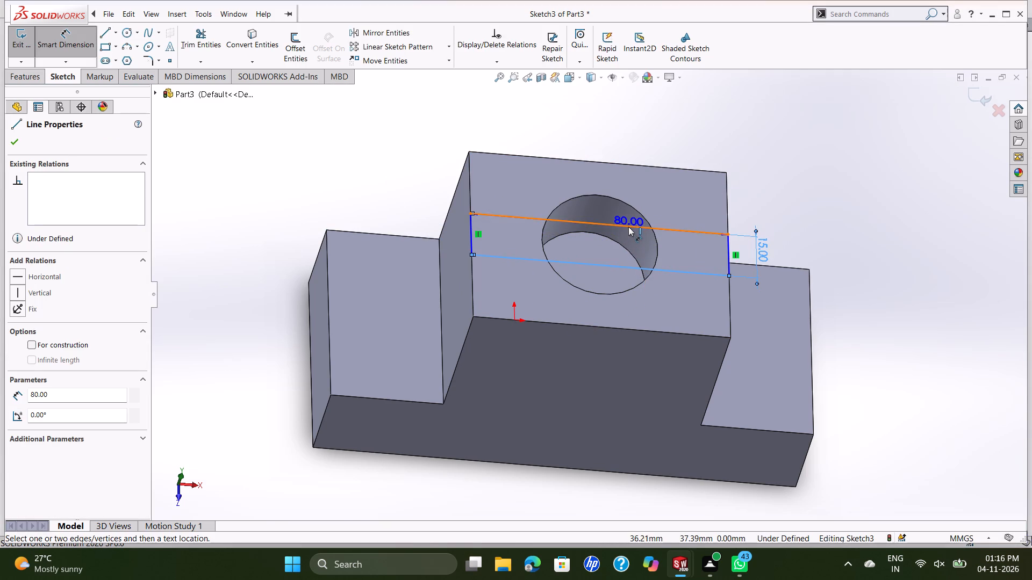
click(622, 128)
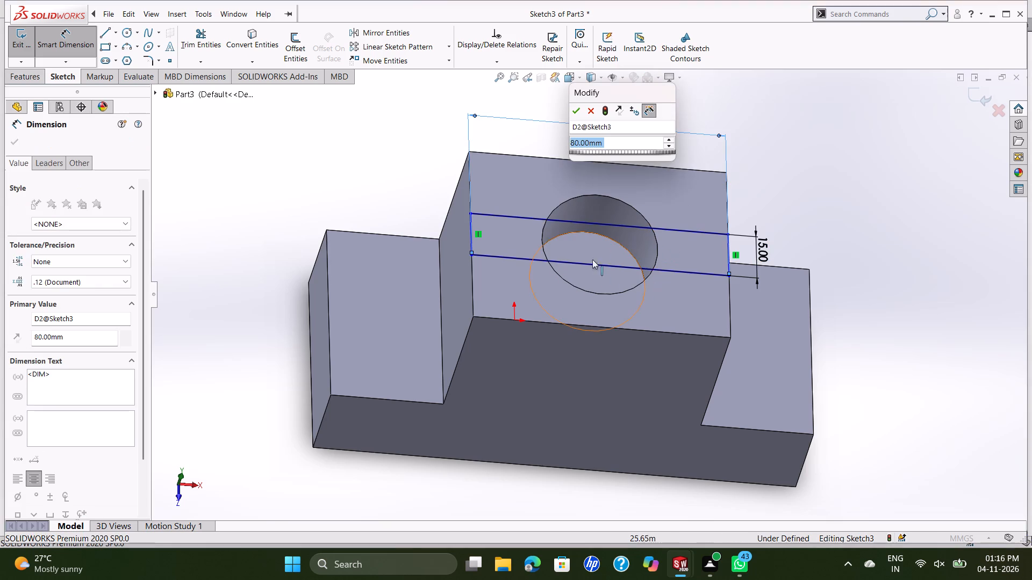
click(579, 114)
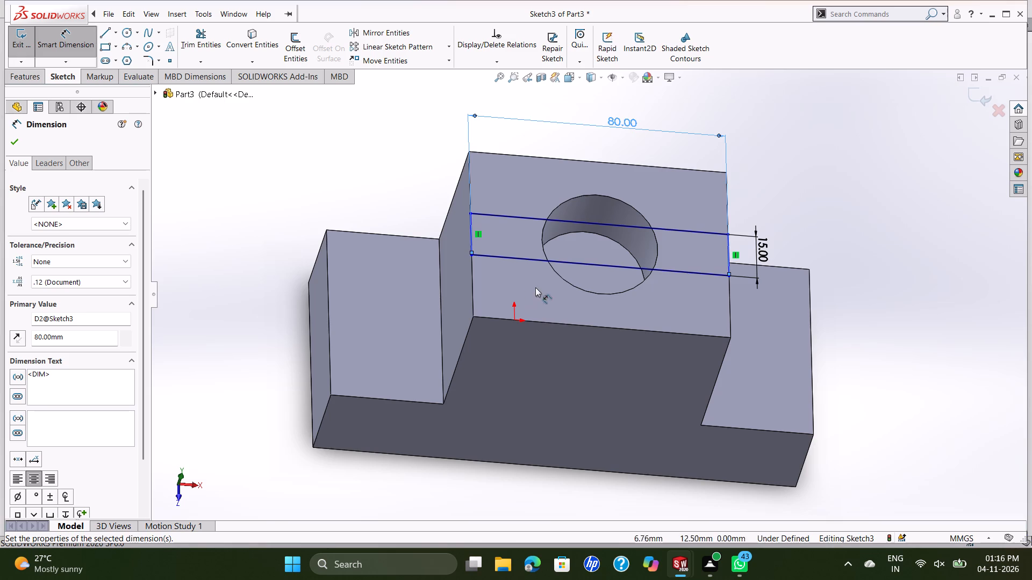
key(Escape)
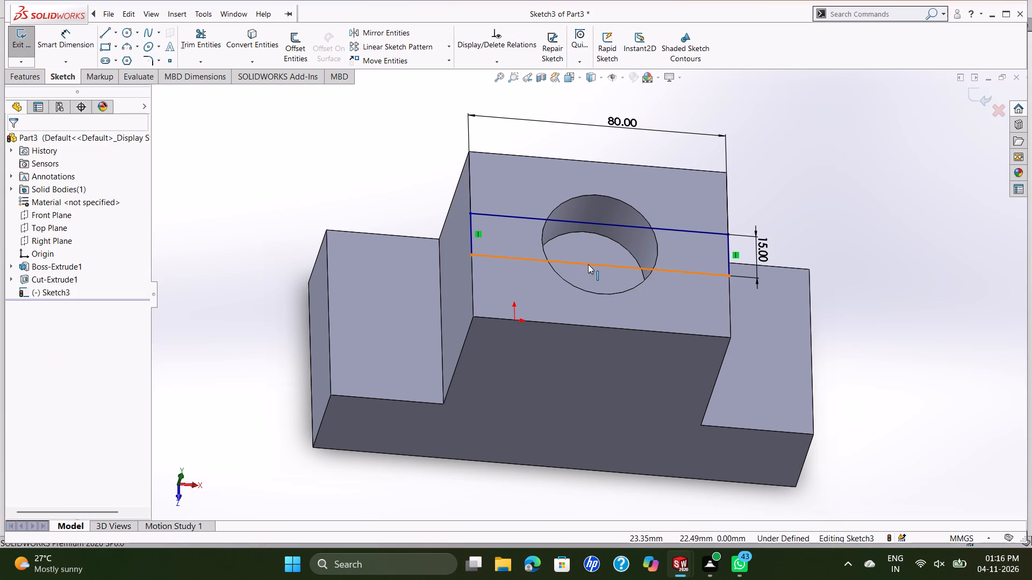
Add a Fix relation to the slot's two horizontal lines and their midpoints.
click(588, 264)
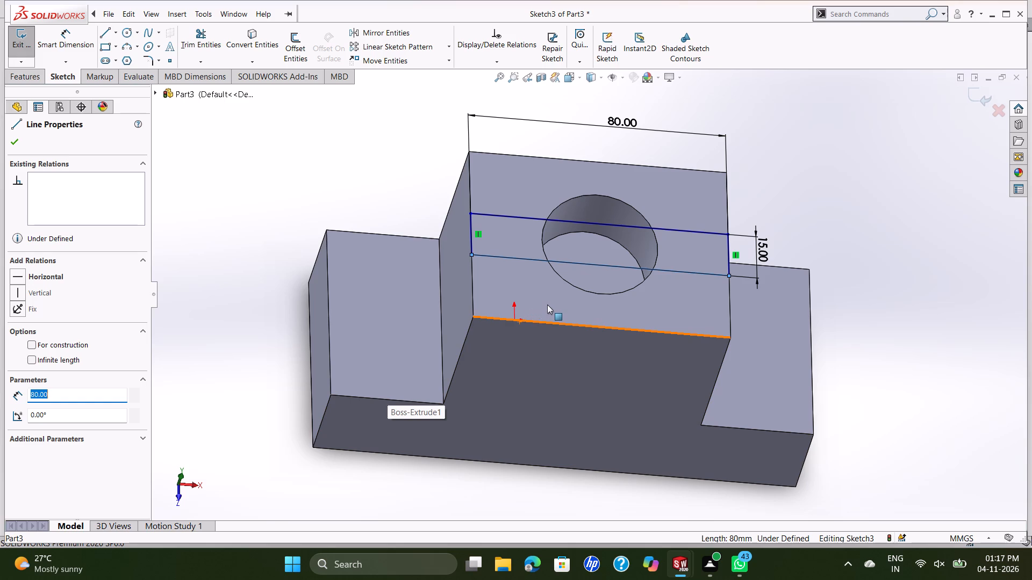
ctrl+click(592, 264)
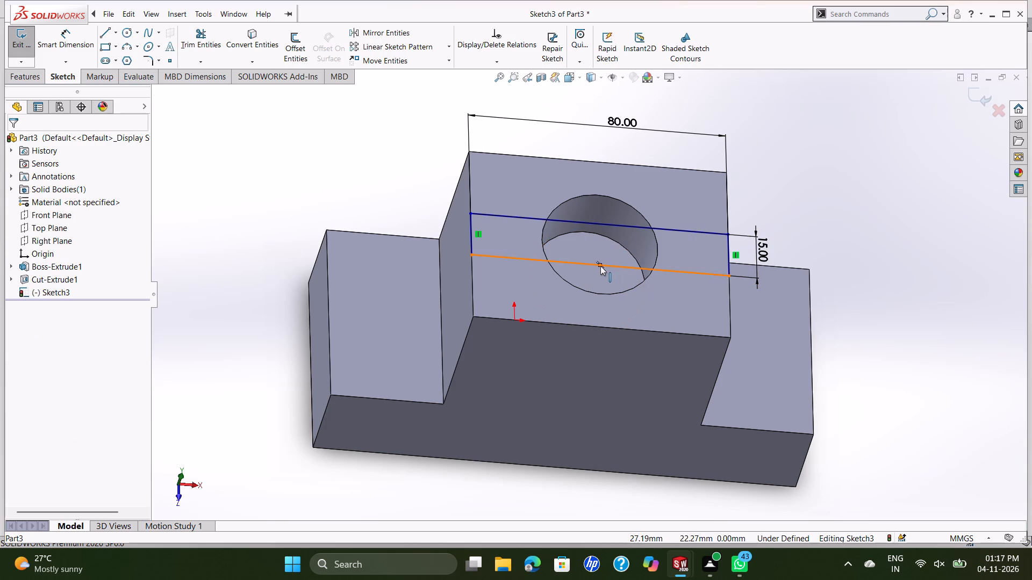
ctrl+click(600, 265)
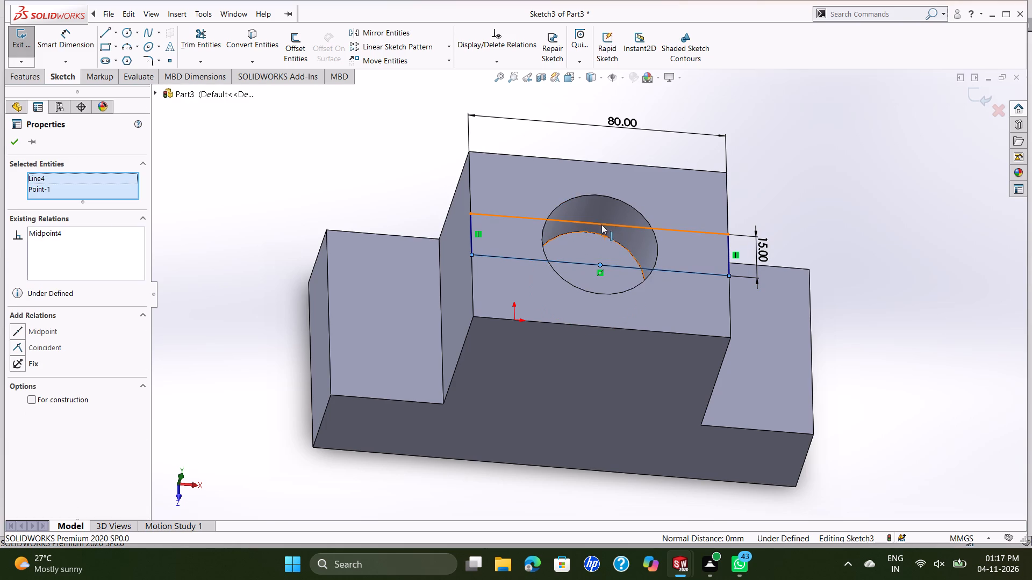
ctrl+click(598, 224)
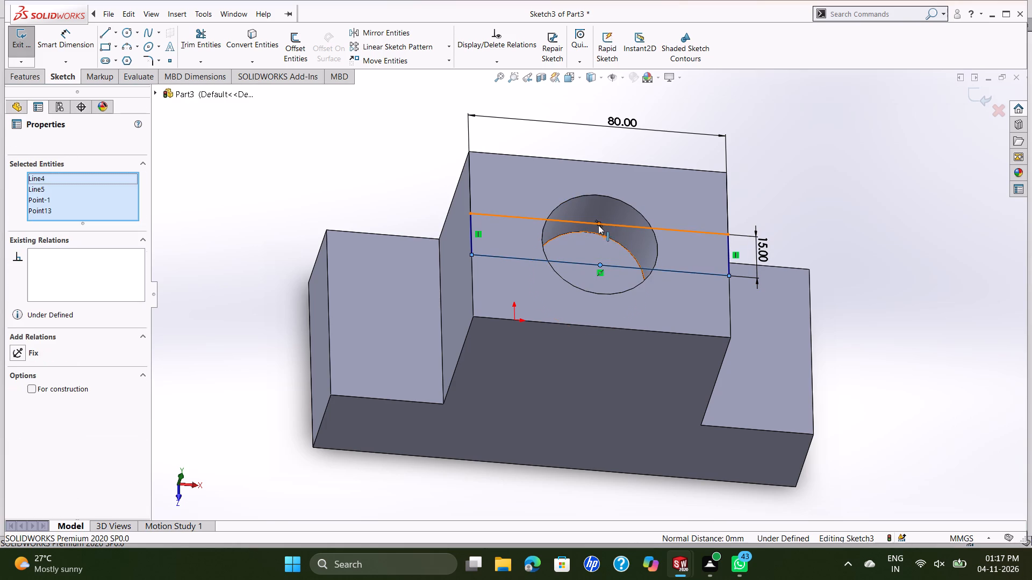
click(17, 355)
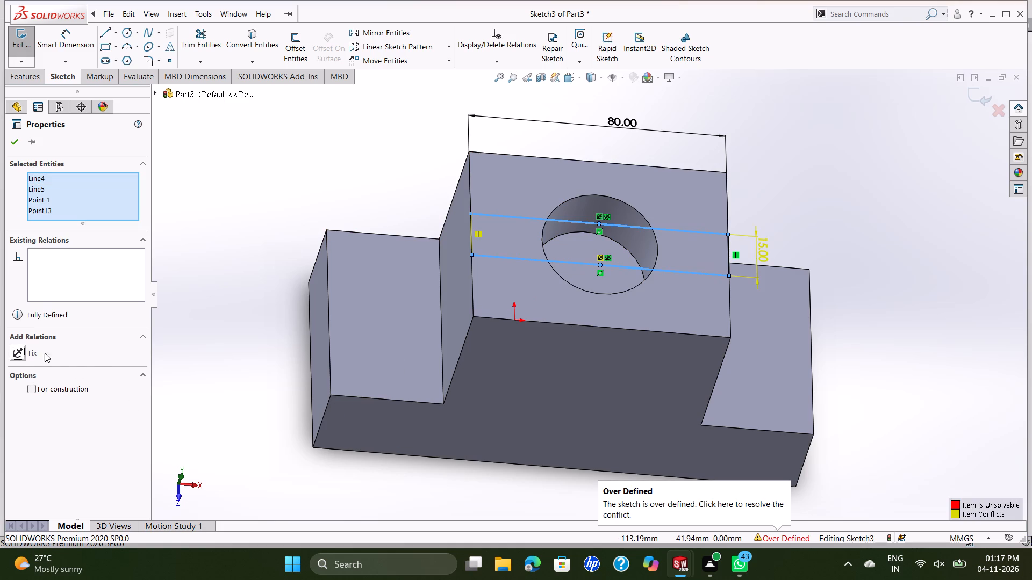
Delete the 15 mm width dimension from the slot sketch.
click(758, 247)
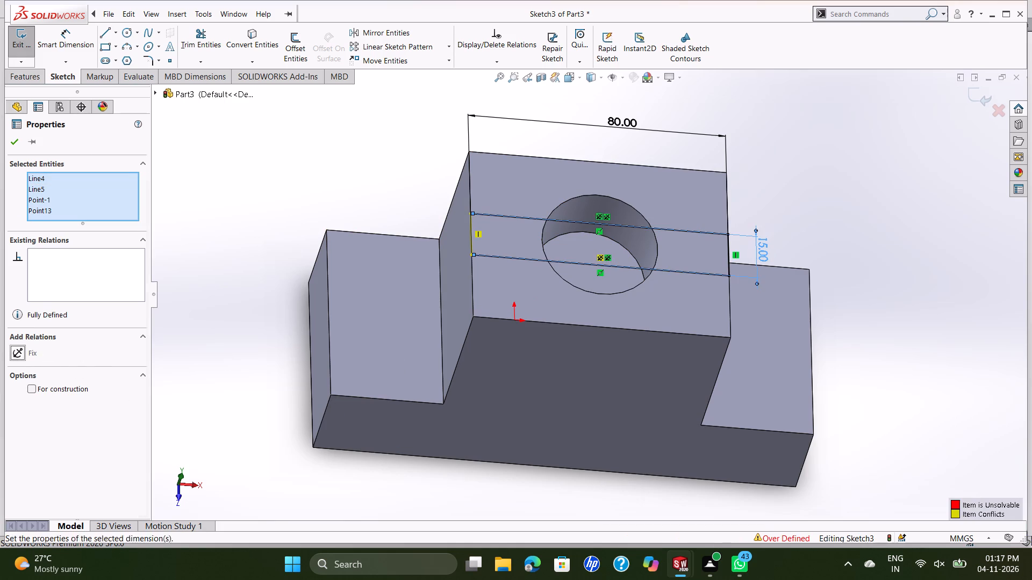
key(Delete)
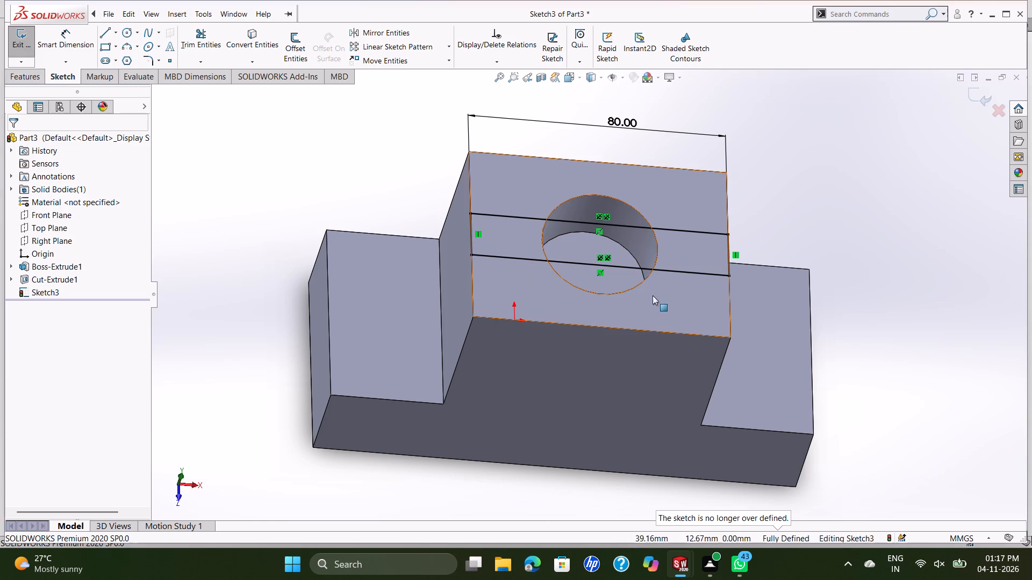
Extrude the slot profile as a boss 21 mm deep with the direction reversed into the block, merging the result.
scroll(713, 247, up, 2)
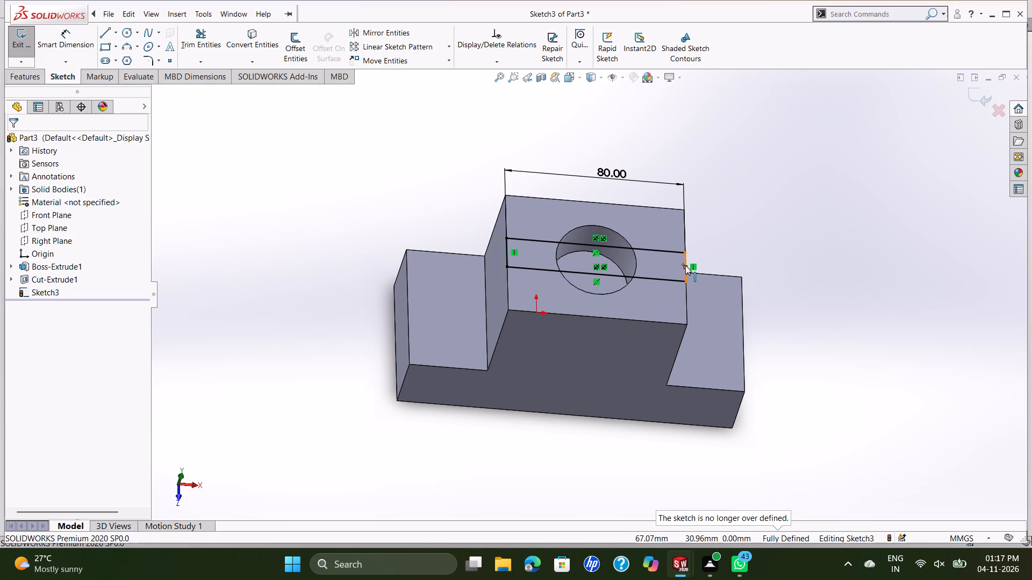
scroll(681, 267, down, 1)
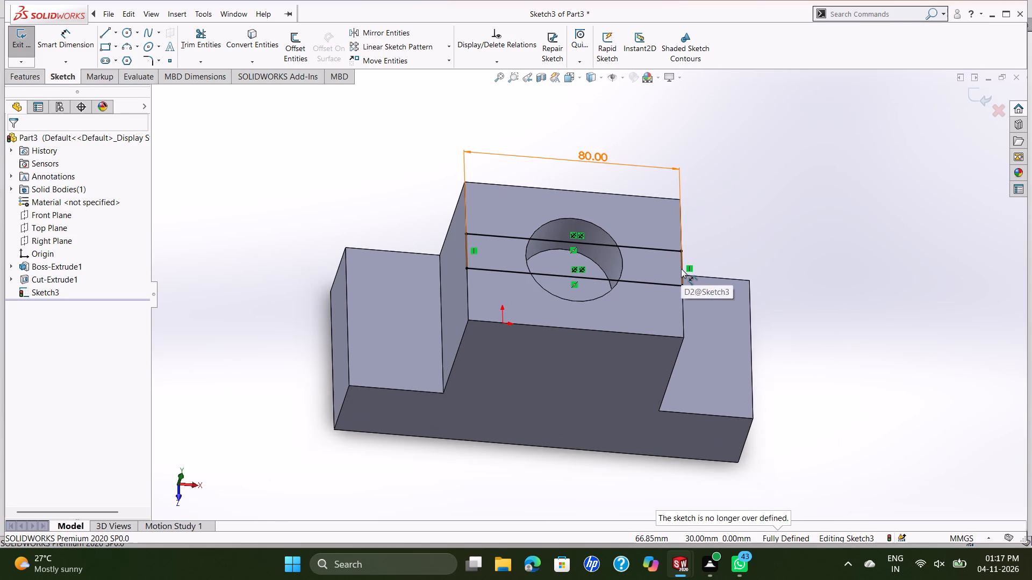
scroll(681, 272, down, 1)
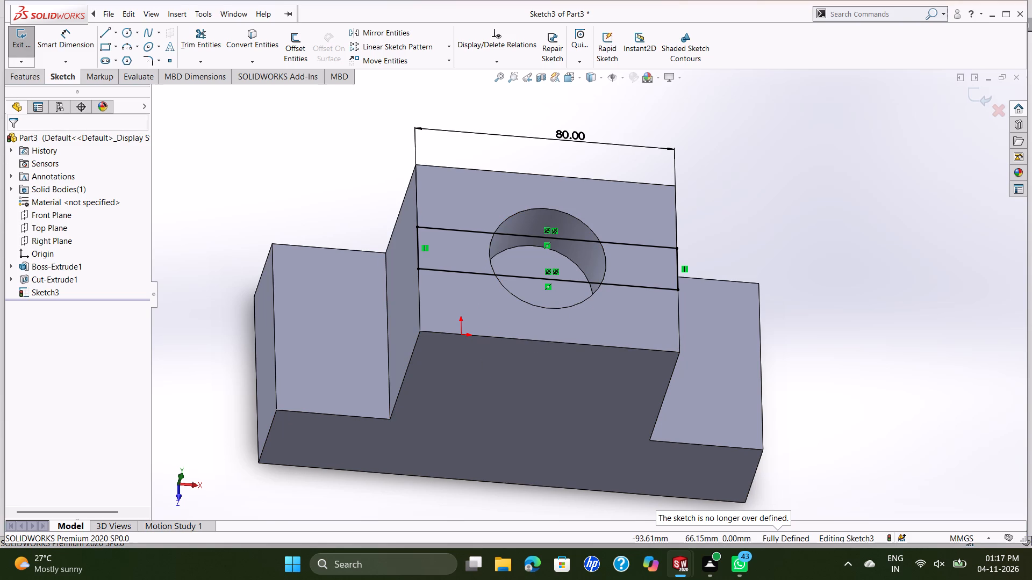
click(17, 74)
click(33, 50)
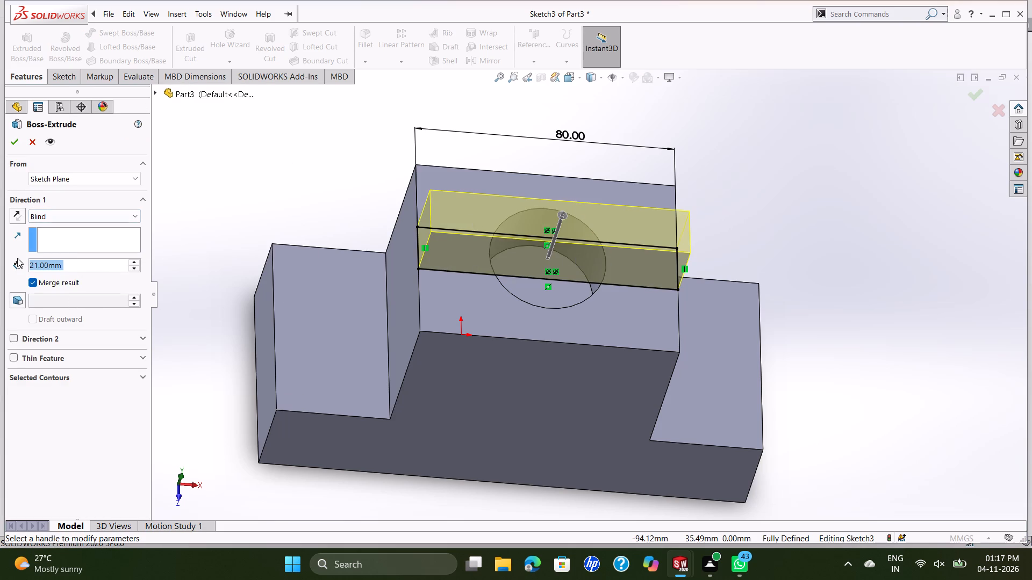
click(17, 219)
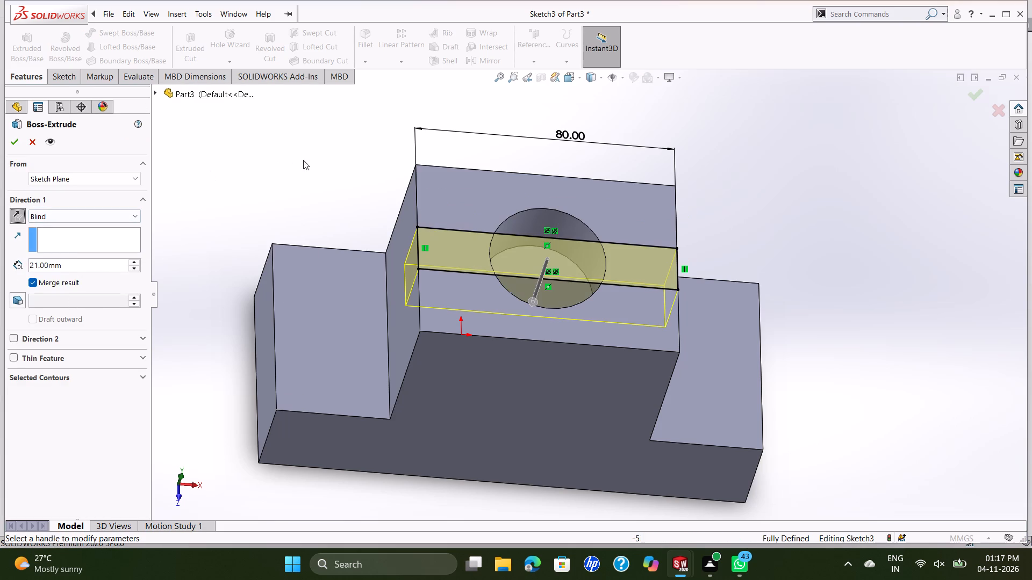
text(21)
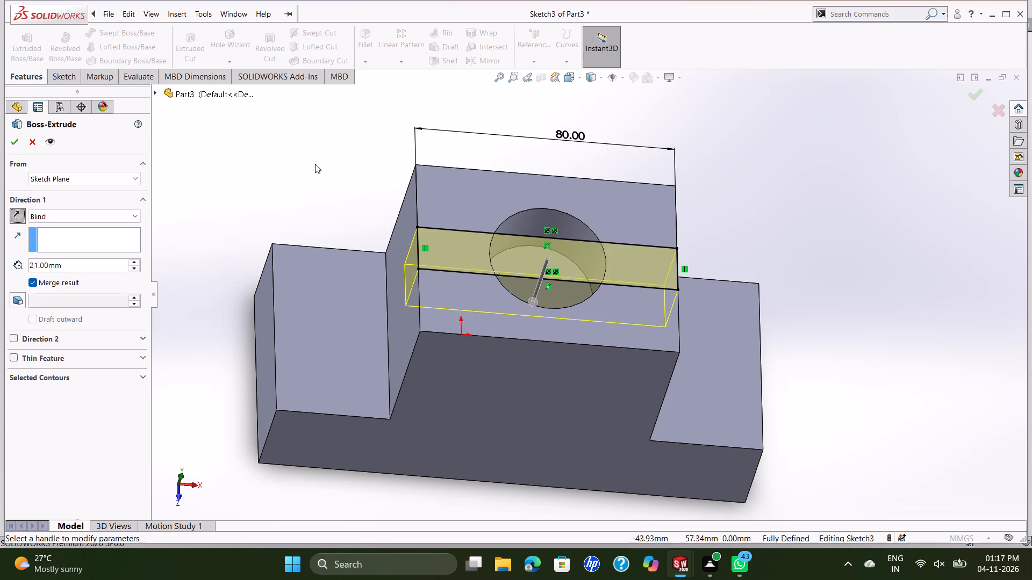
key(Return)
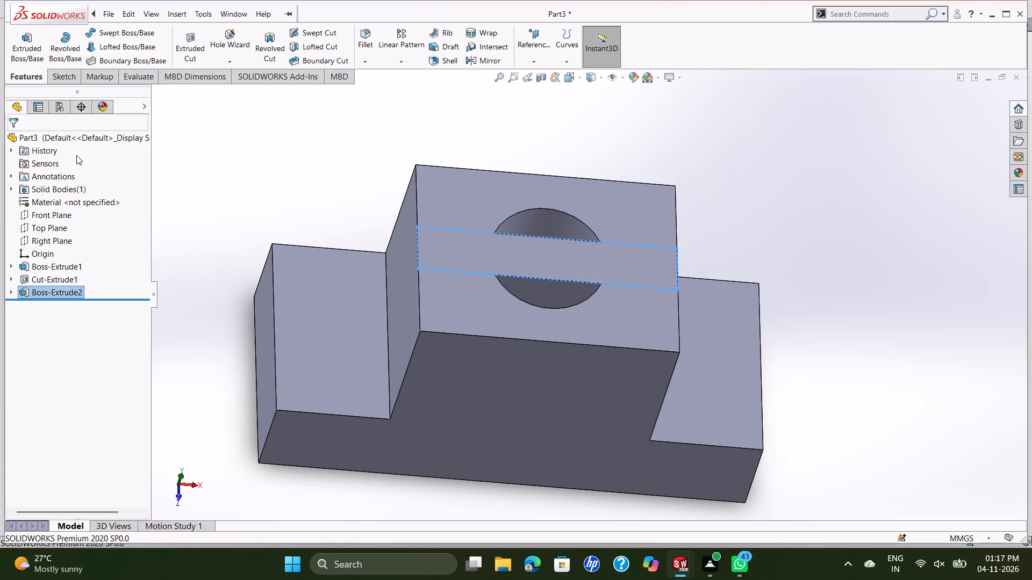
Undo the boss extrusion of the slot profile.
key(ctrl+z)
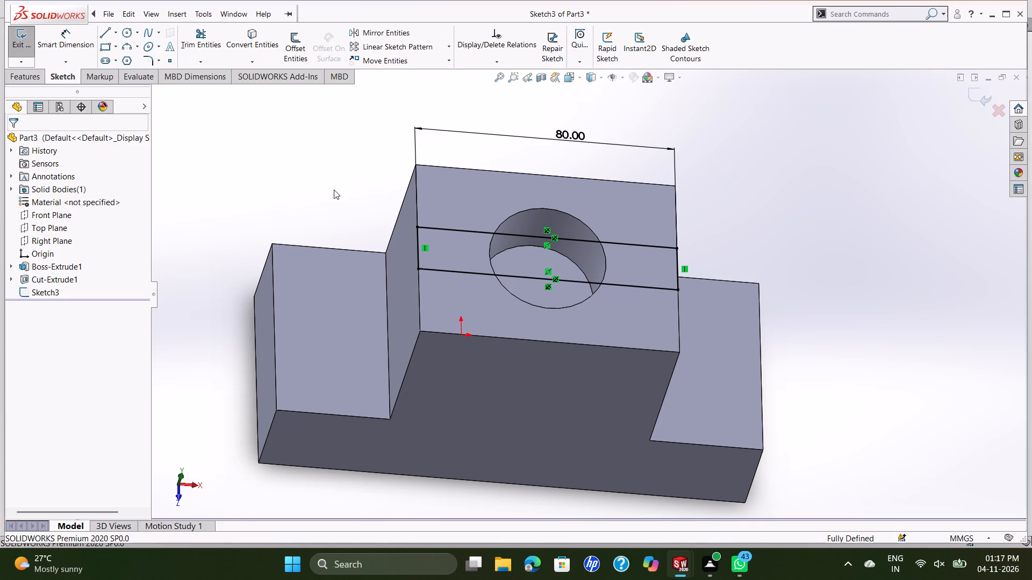
Cut-extrude the slot profile 21 mm deep across the raised block, using a blind end condition.
click(9, 74)
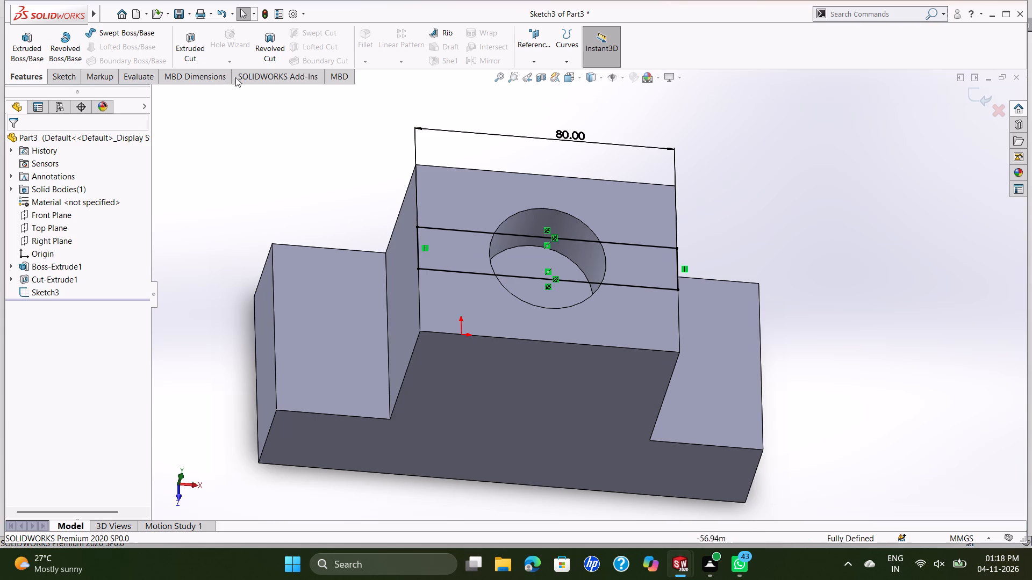
click(187, 38)
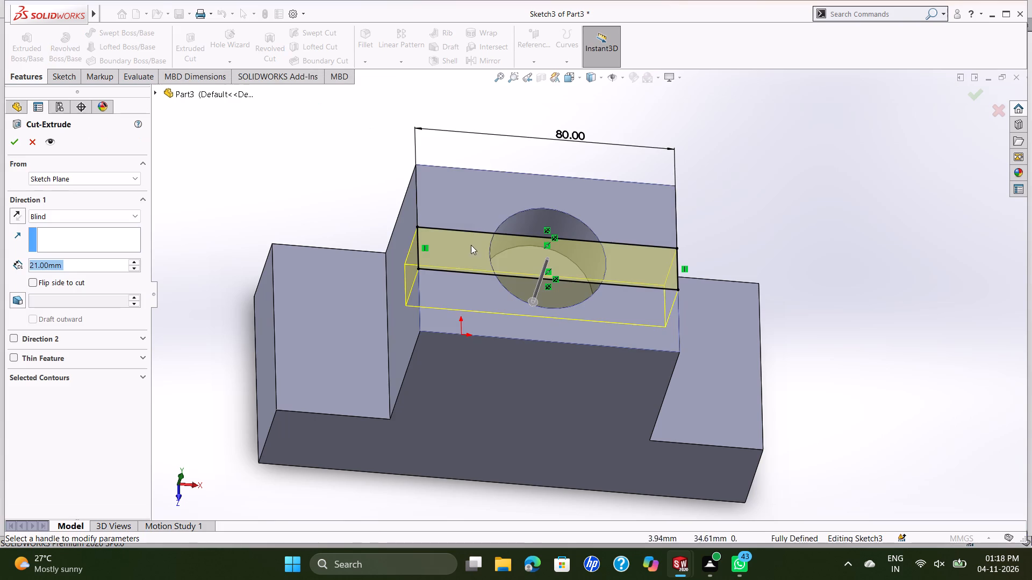
click(460, 250)
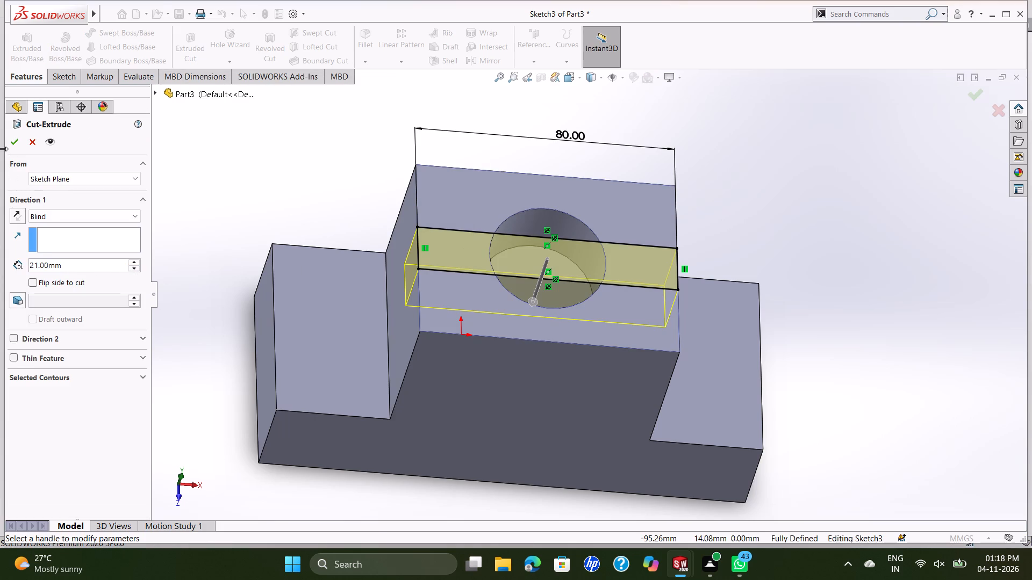
click(21, 138)
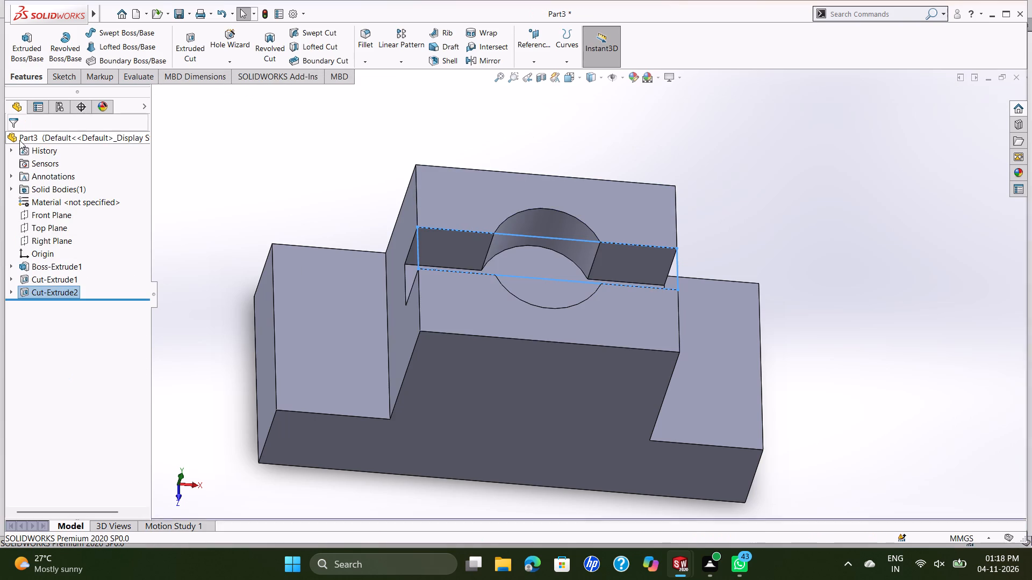
Examine the slot and circular pocket from several angles and in isometric view.
middle_drag(856, 177, 912, 204)
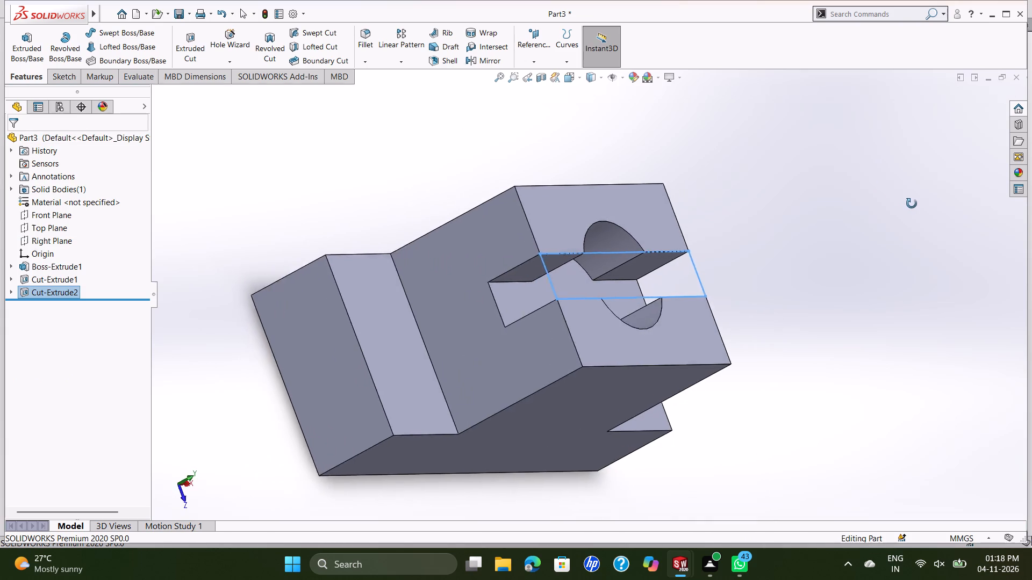
middle_drag(912, 204, 857, 162)
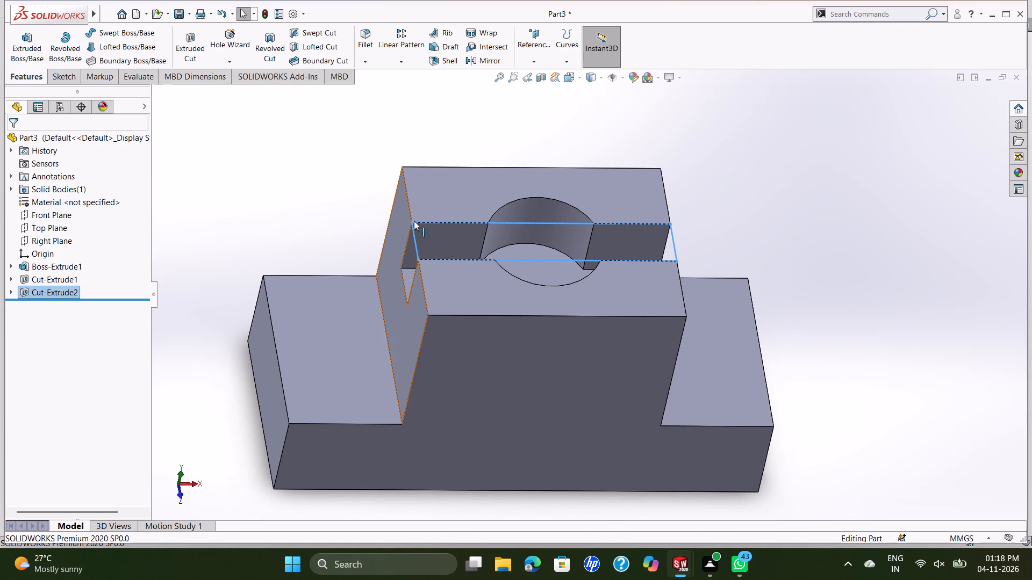
middle_drag(837, 185, 853, 172)
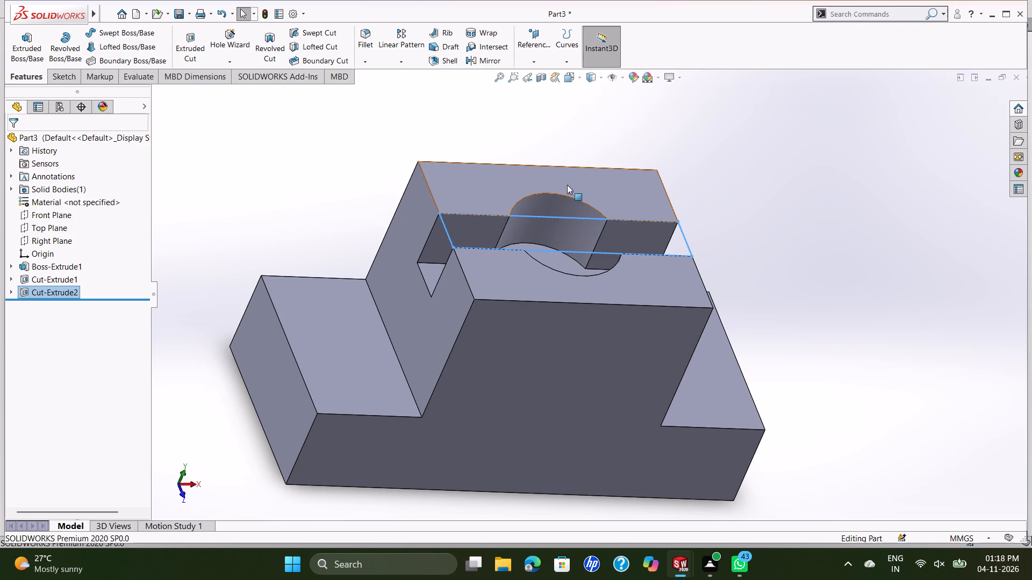
key(Escape)
middle_drag(868, 236, 869, 171)
middle_drag(836, 236, 868, 272)
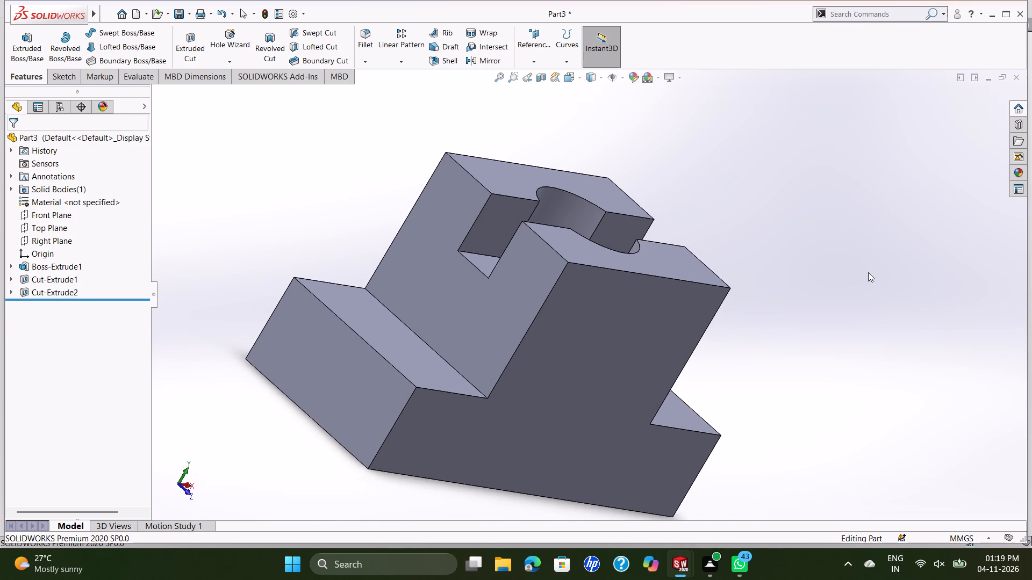
scroll(844, 338, down, 2)
scroll(693, 368, up, 3)
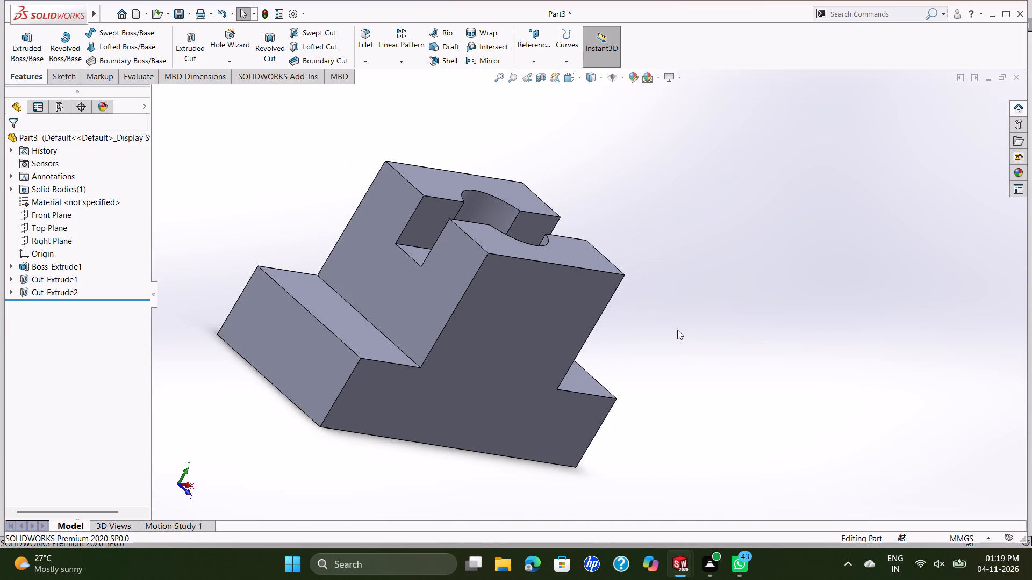
key(ctrl+7)
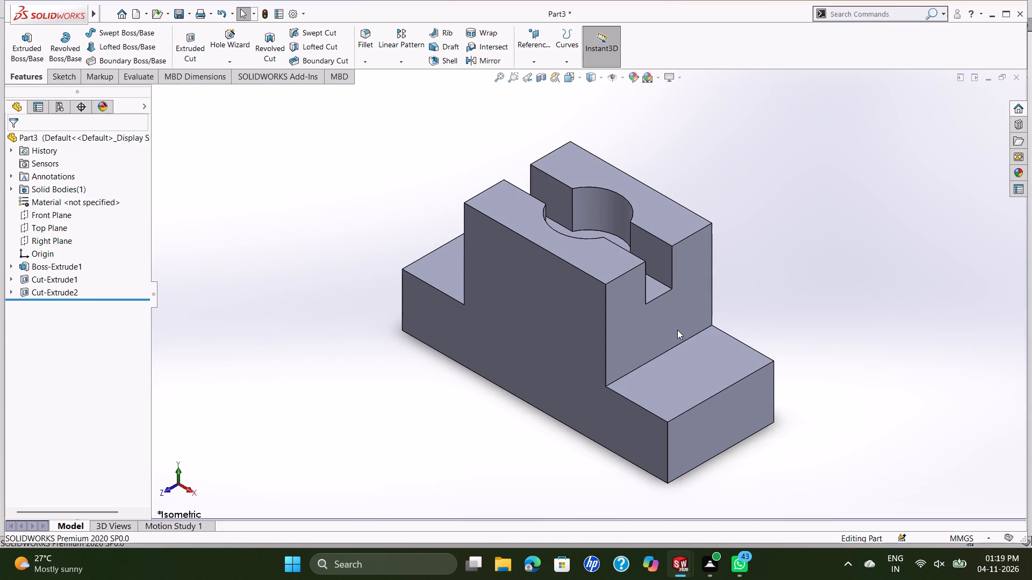
scroll(656, 281, up, 3)
scroll(661, 285, down, 2)
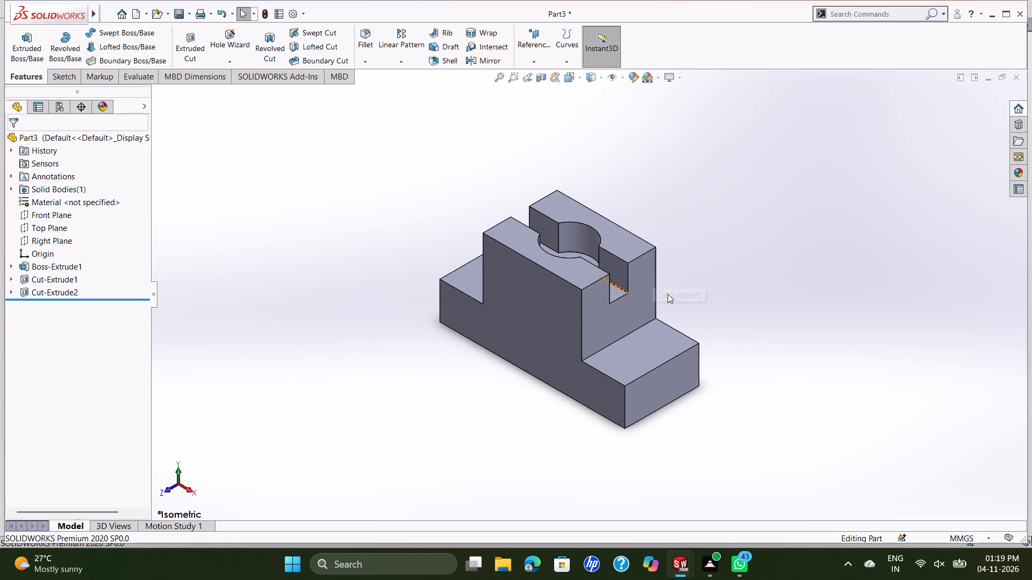
scroll(668, 294, down, 4)
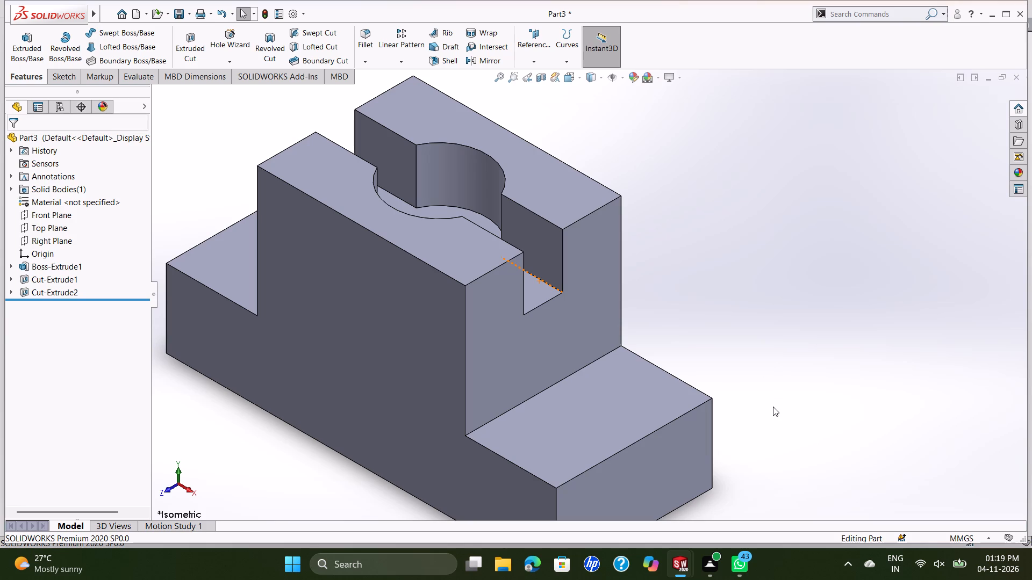
Inspect the sketch dimensions of the base extrusion through its lower step, front and raised top faces.
click(619, 416)
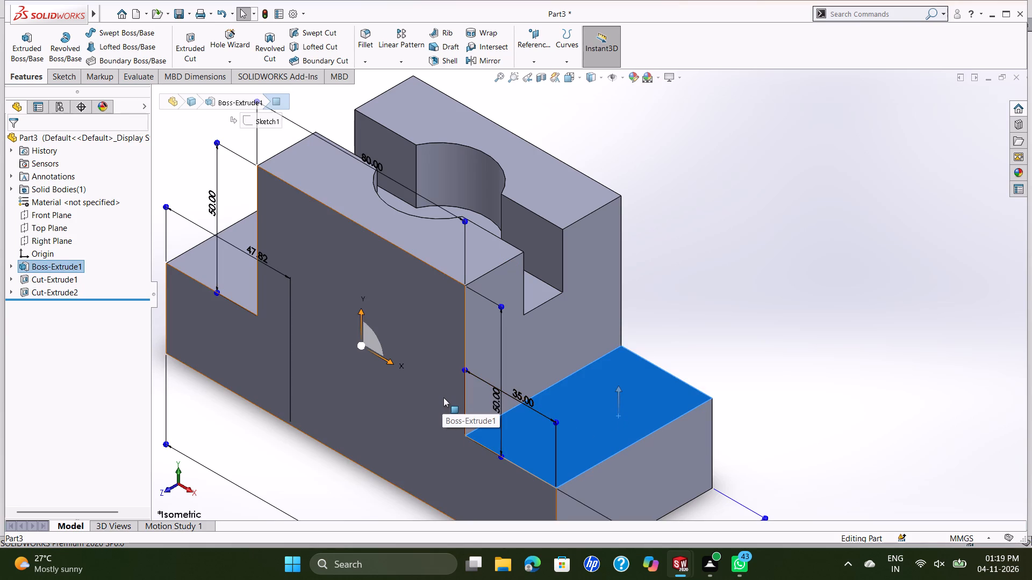
click(607, 493)
click(588, 446)
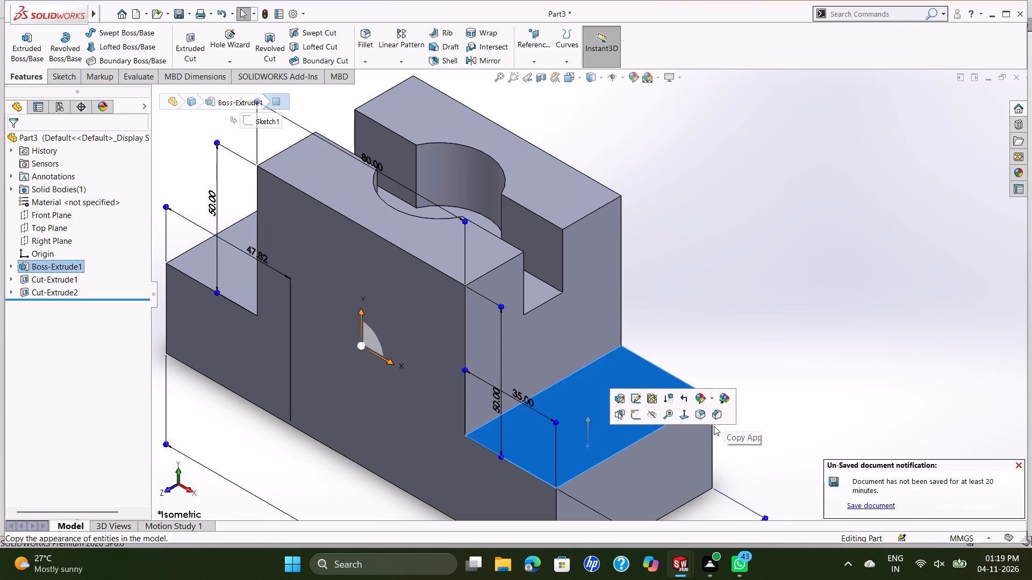
click(370, 269)
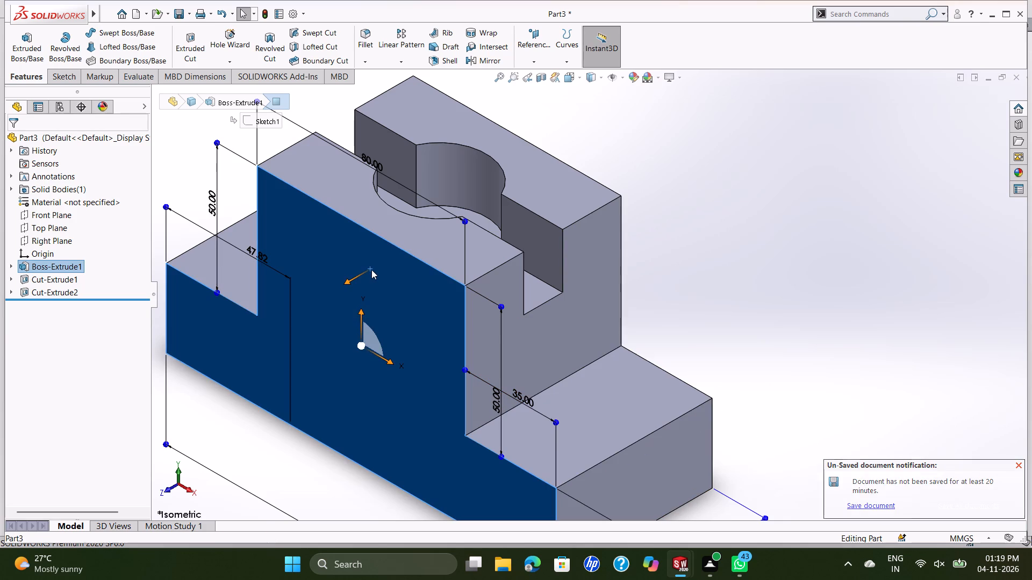
click(362, 209)
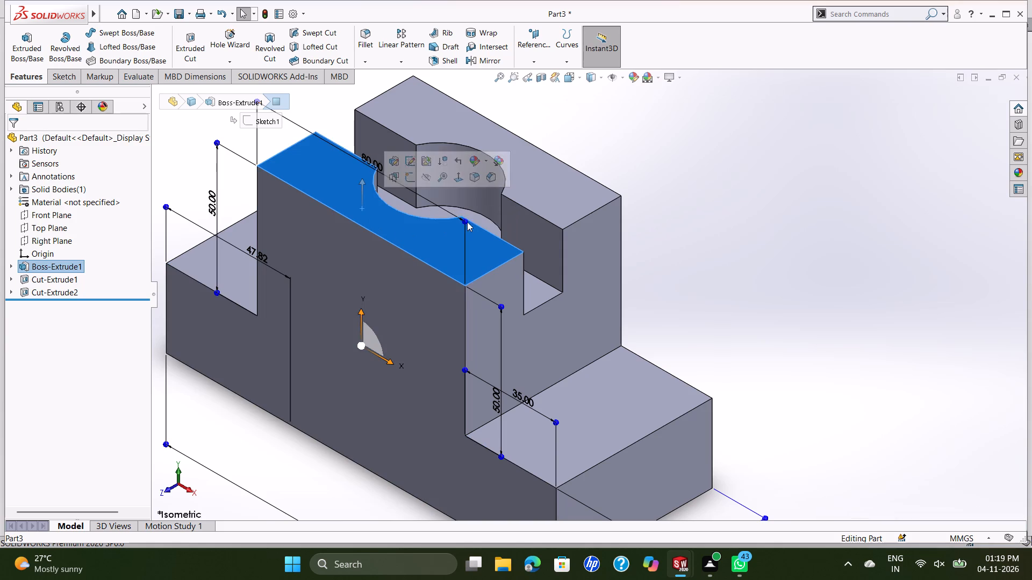
click(561, 194)
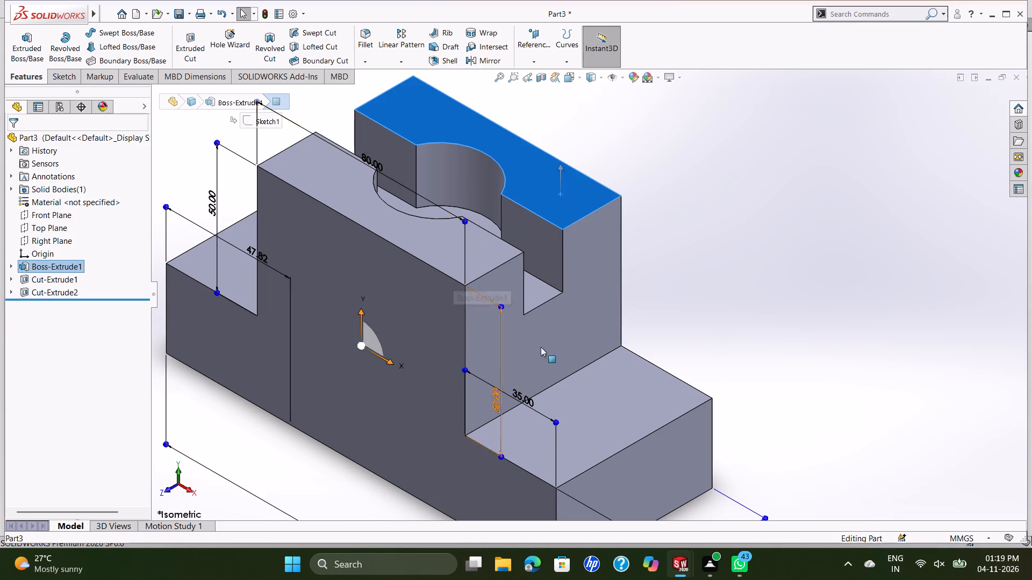
key(Escape)
key(grave)
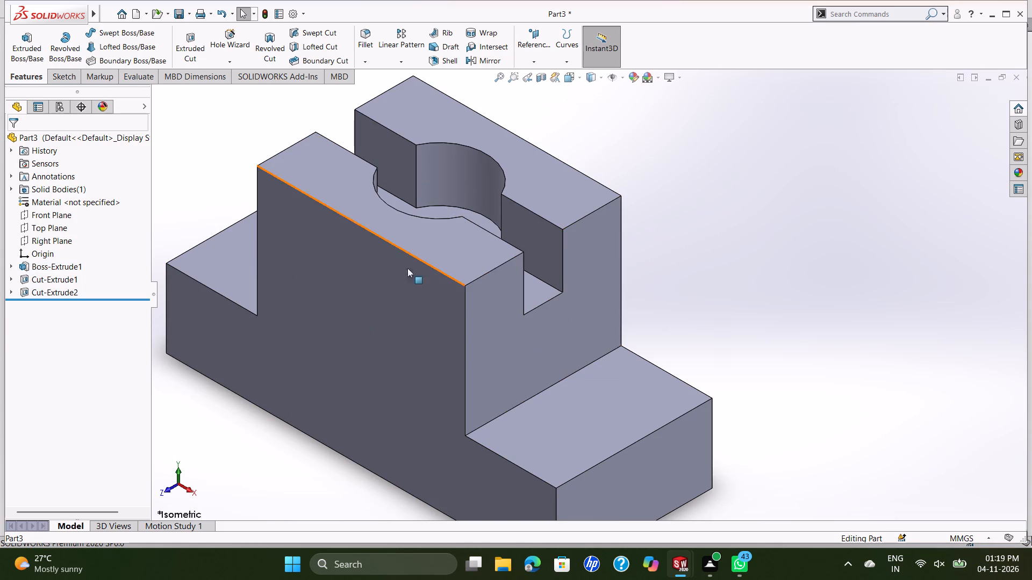
click(381, 202)
key(Escape)
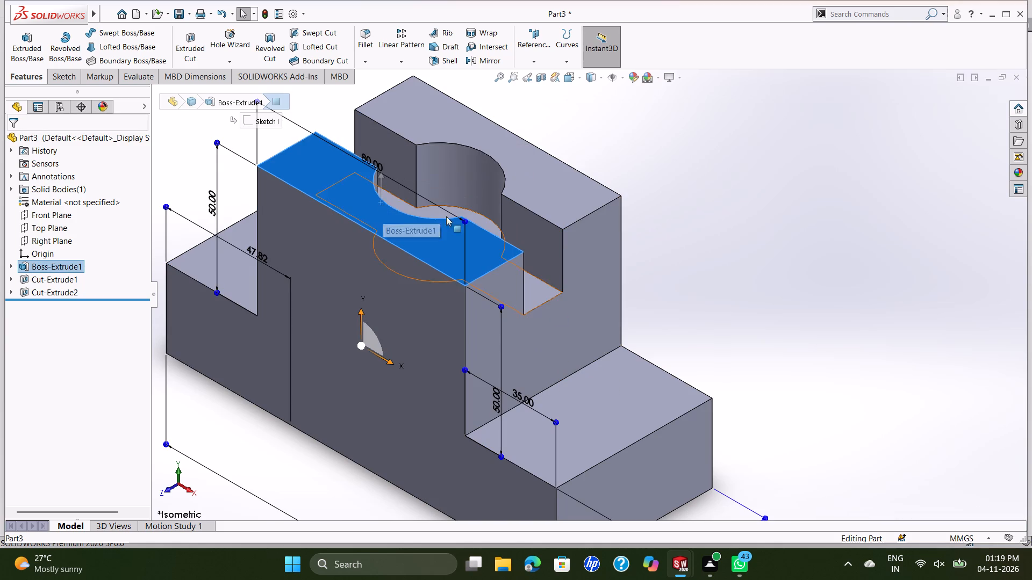
click(554, 174)
key(Escape)
key(Escape)
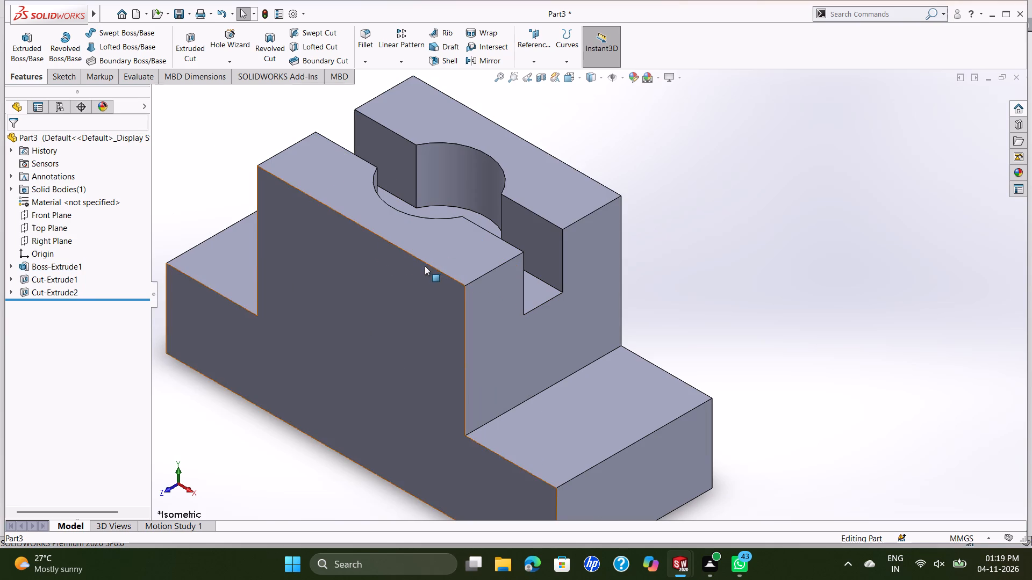
click(234, 244)
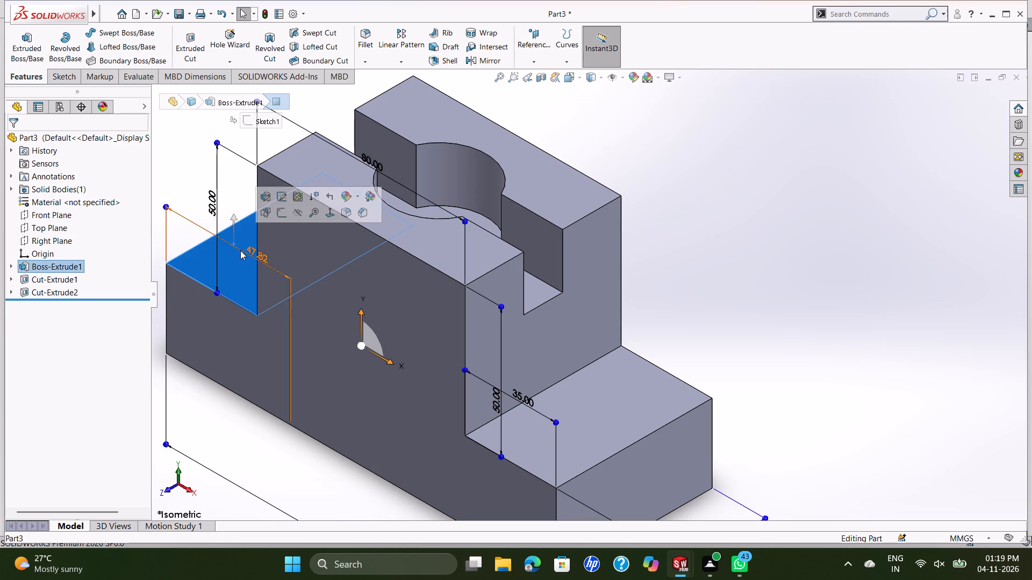
key(Escape)
key(Escape)
Select the top face of the lower step at the block's +X end and orient the view normal to it.
scroll(641, 297, down, 1)
scroll(582, 328, up, 1)
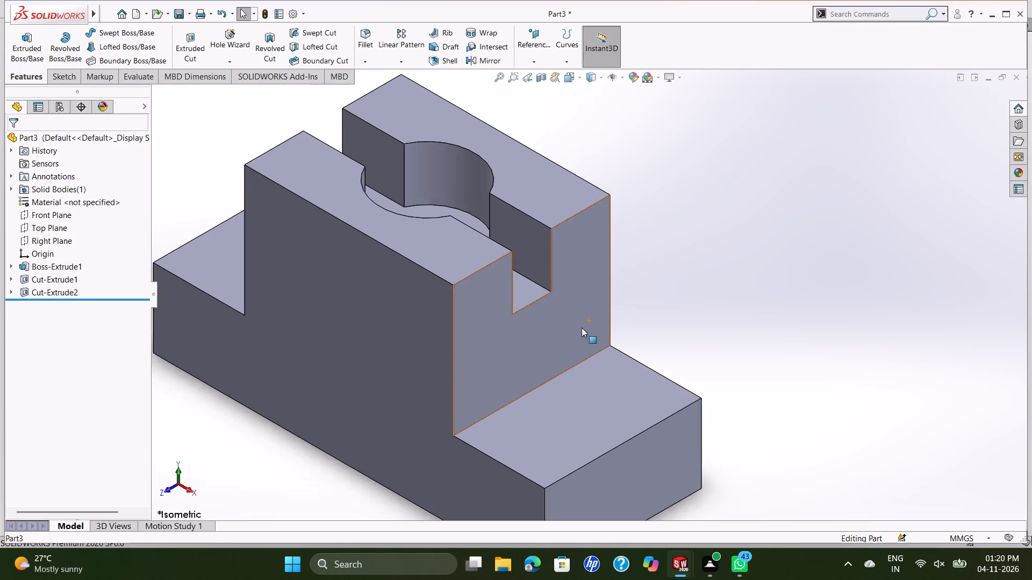
scroll(582, 328, up, 2)
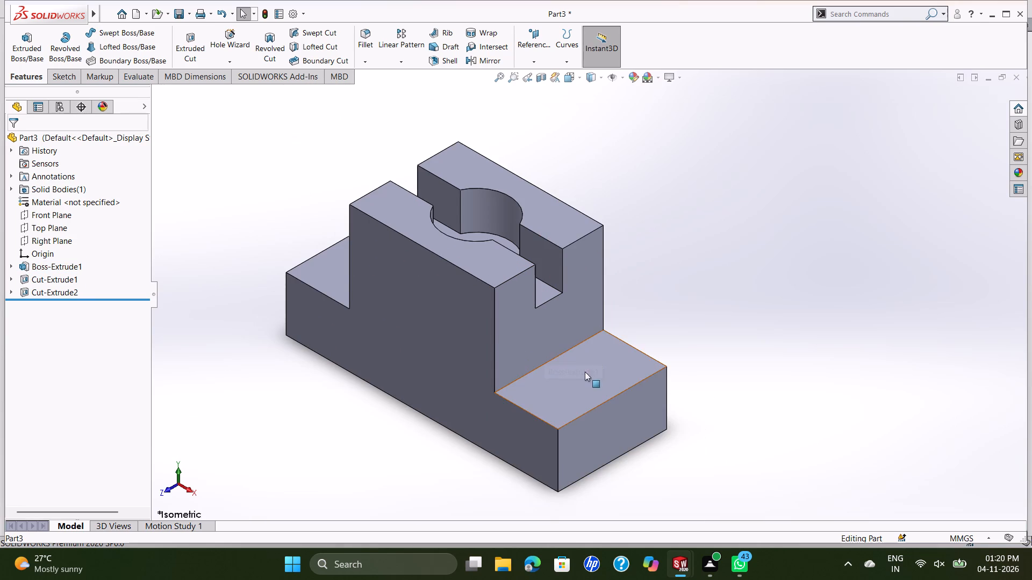
middle_drag(587, 373, 674, 401)
middle_drag(333, 224, 309, 321)
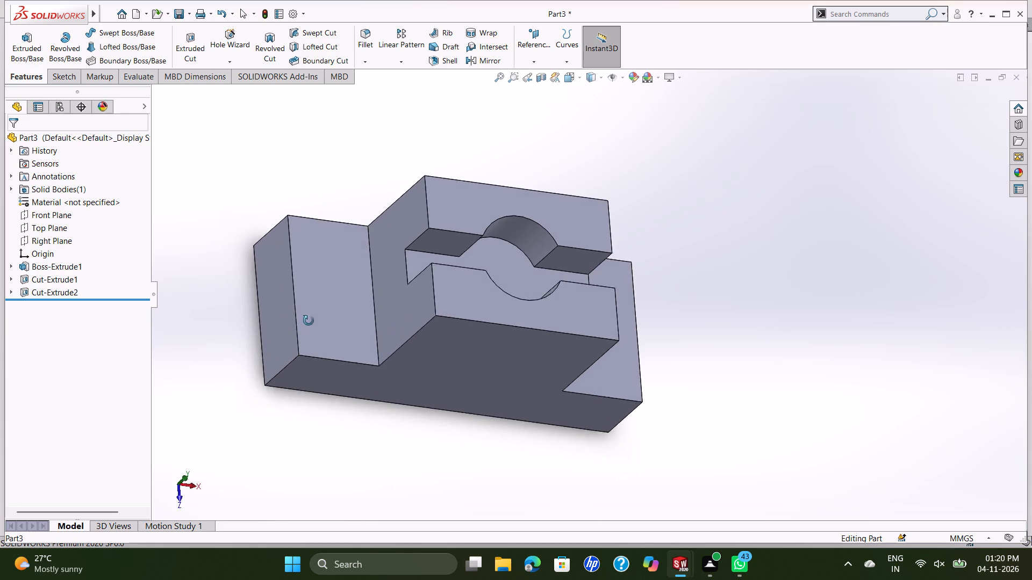
middle_drag(309, 321, 278, 388)
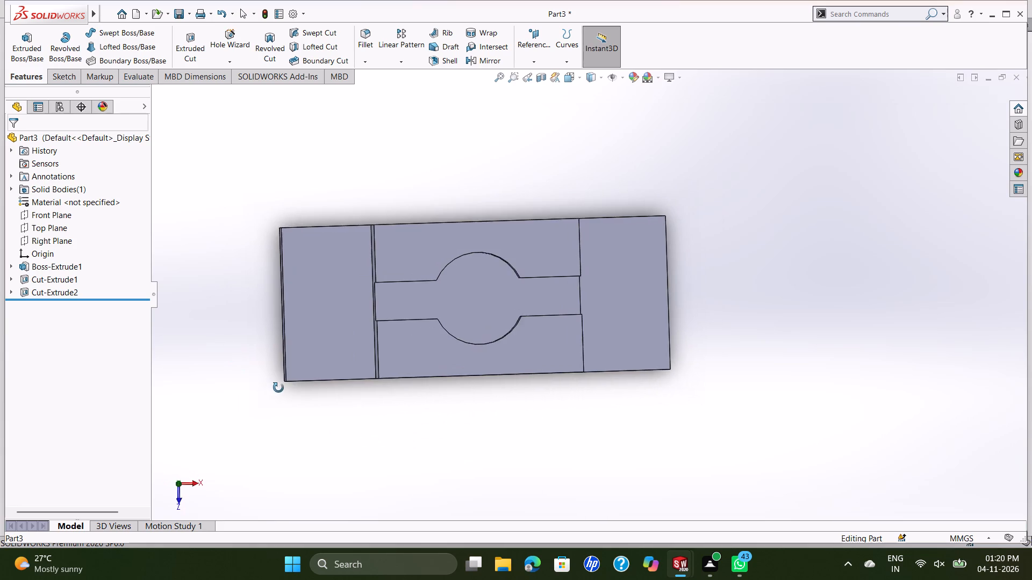
middle_drag(278, 388, 260, 367)
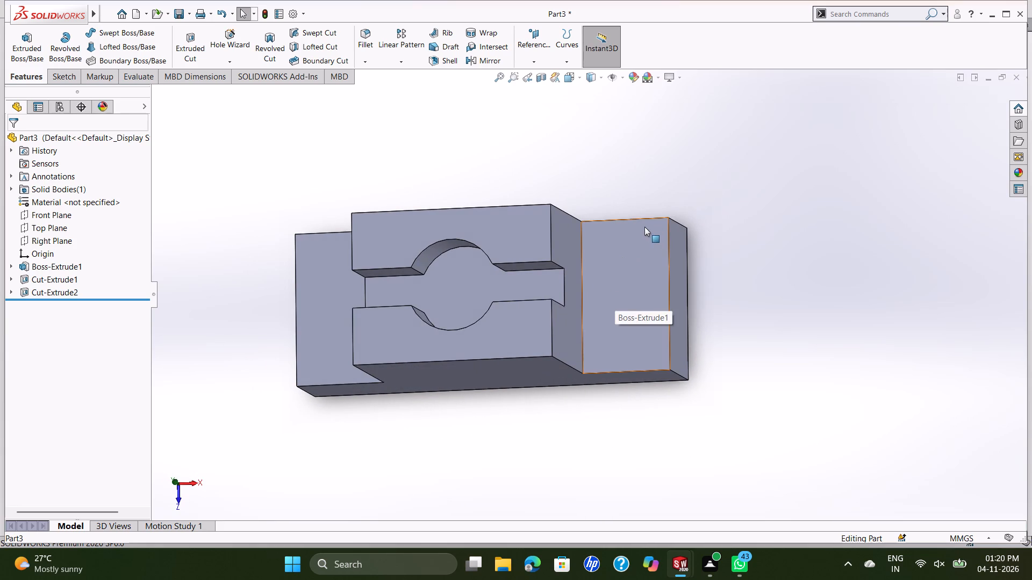
click(603, 286)
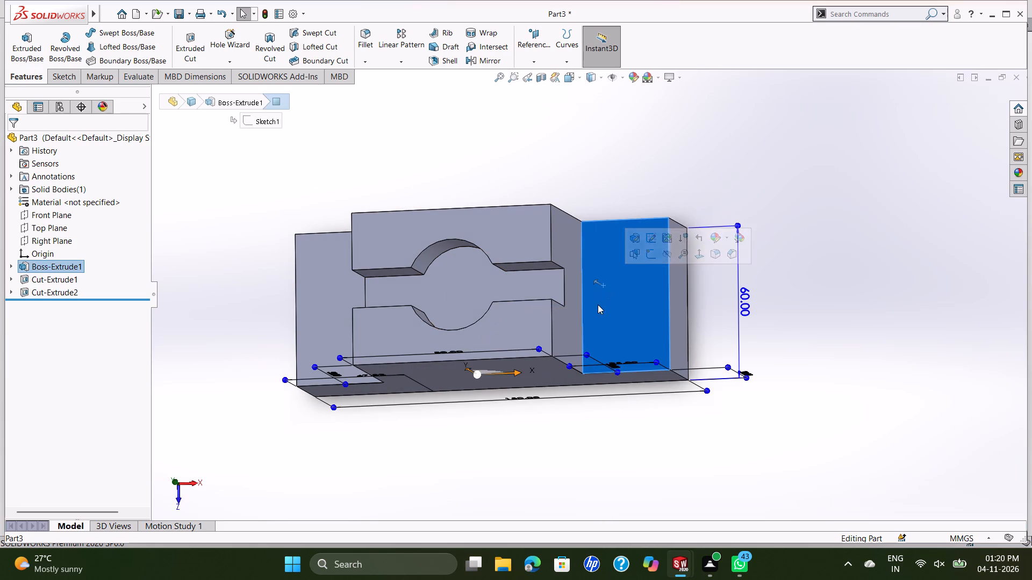
right_click(137, 251)
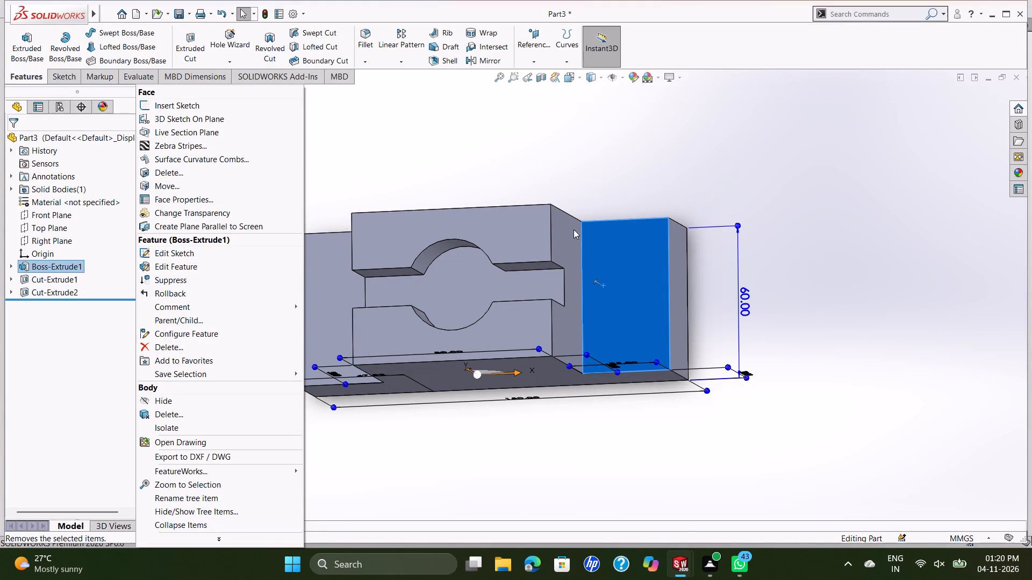
right_click(635, 257)
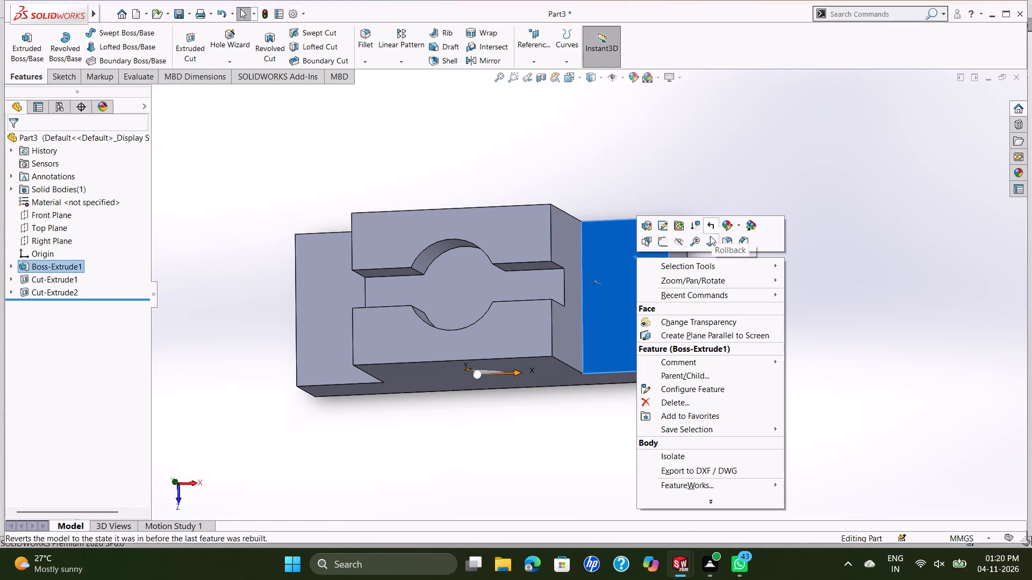
click(704, 245)
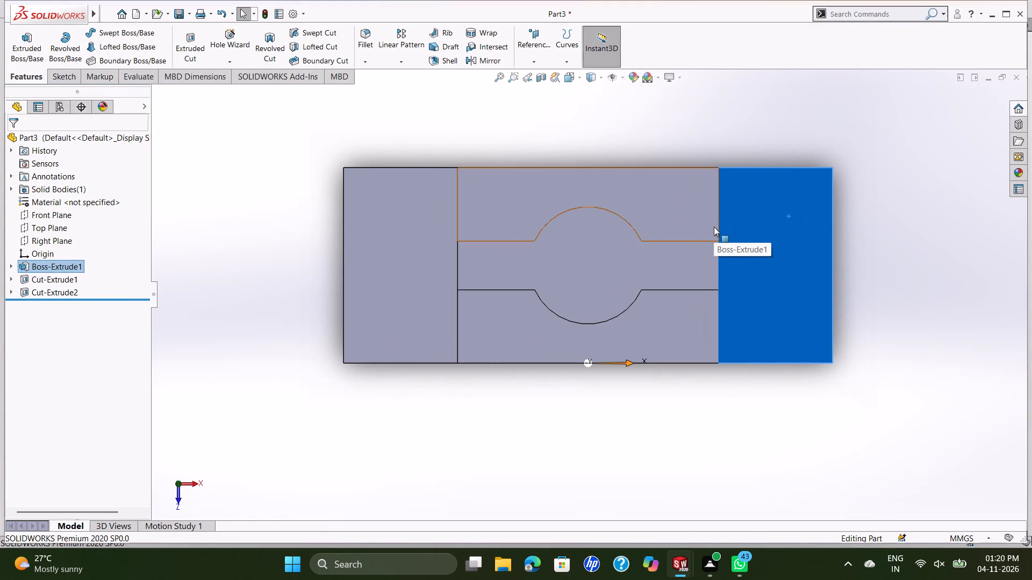
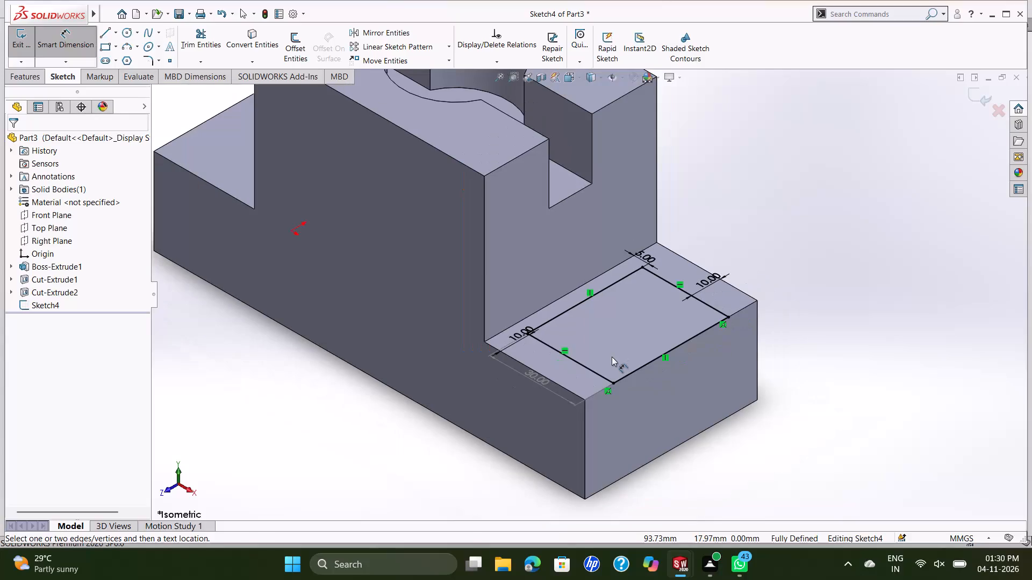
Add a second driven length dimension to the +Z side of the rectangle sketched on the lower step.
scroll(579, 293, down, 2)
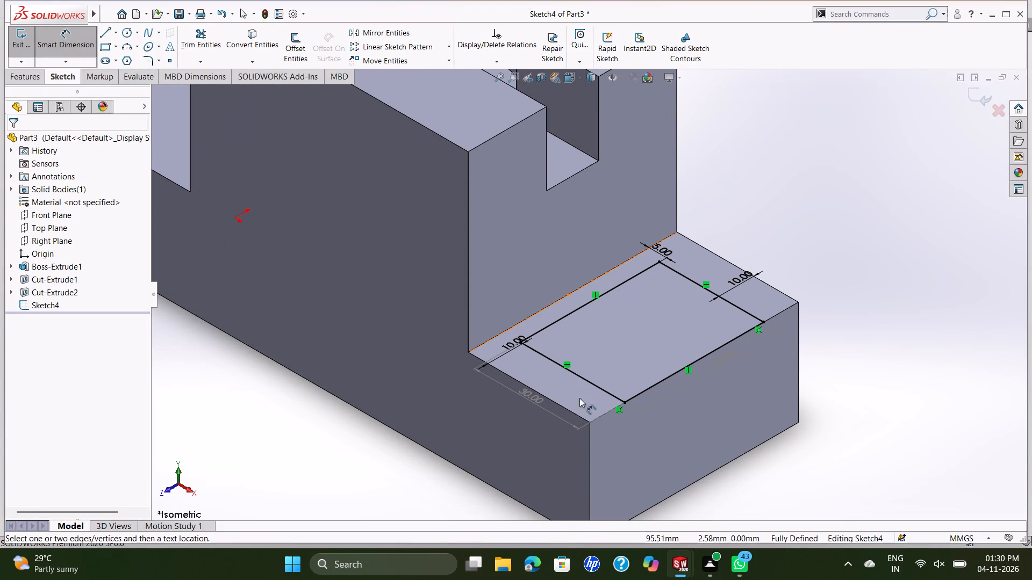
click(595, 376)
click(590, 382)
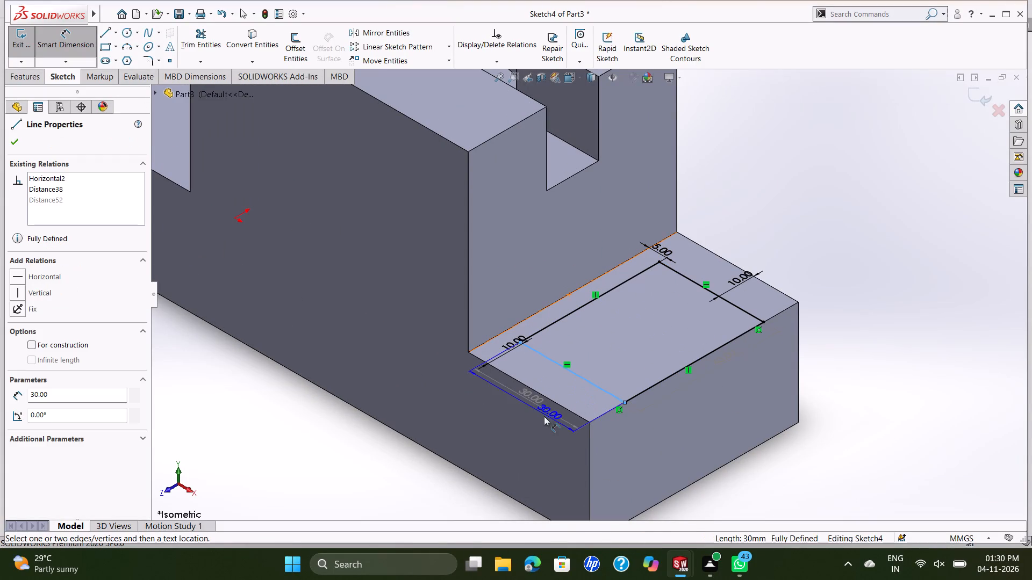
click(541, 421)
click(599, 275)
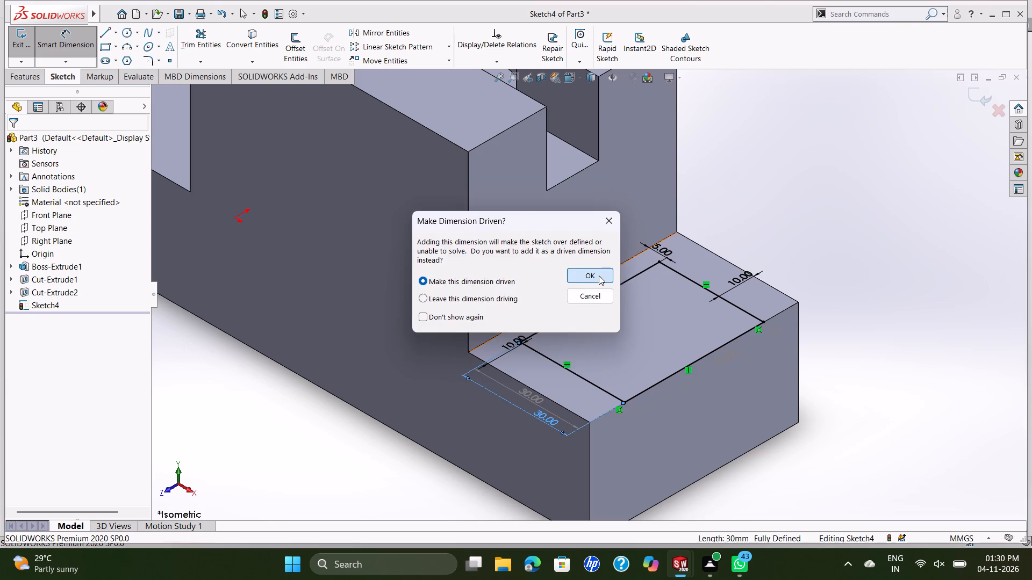
Delete both driven 30 mm length dimensions from the rectangle sketch on the lower step.
click(526, 397)
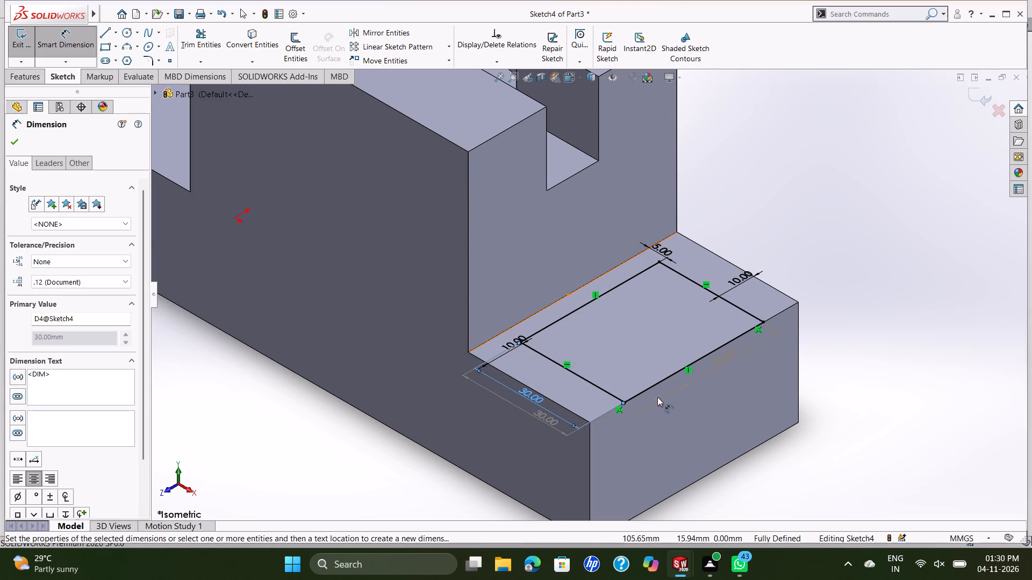
key(BackSpace)
key(Delete)
click(537, 386)
key(Delete)
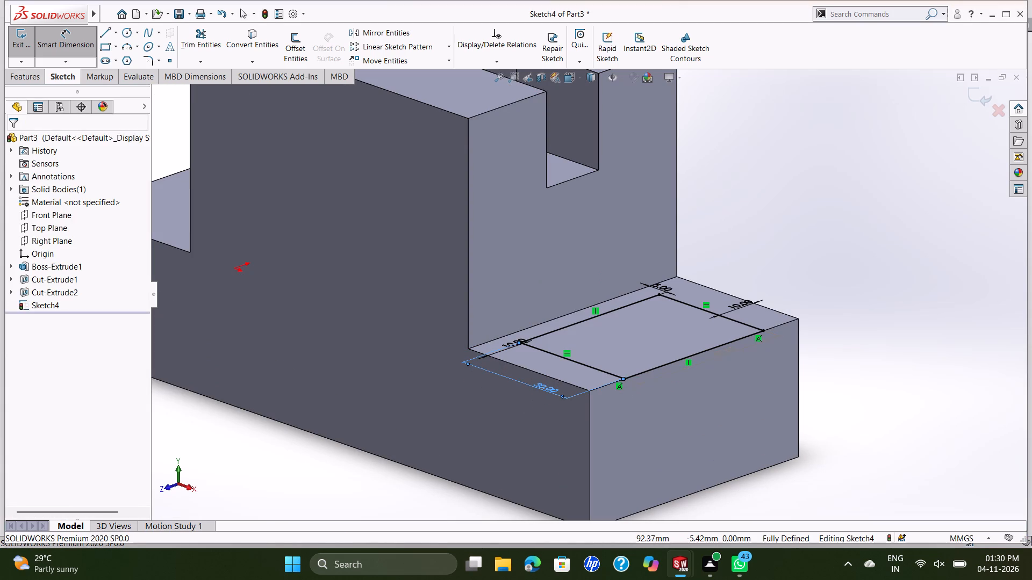
key(Delete)
Examine the dimensioned rectangle sketch on the lower step from a steeper angle and at different distances.
middle_drag(556, 378, 569, 456)
scroll(583, 376, up, 2)
scroll(604, 253, up, 2)
scroll(575, 247, down, 3)
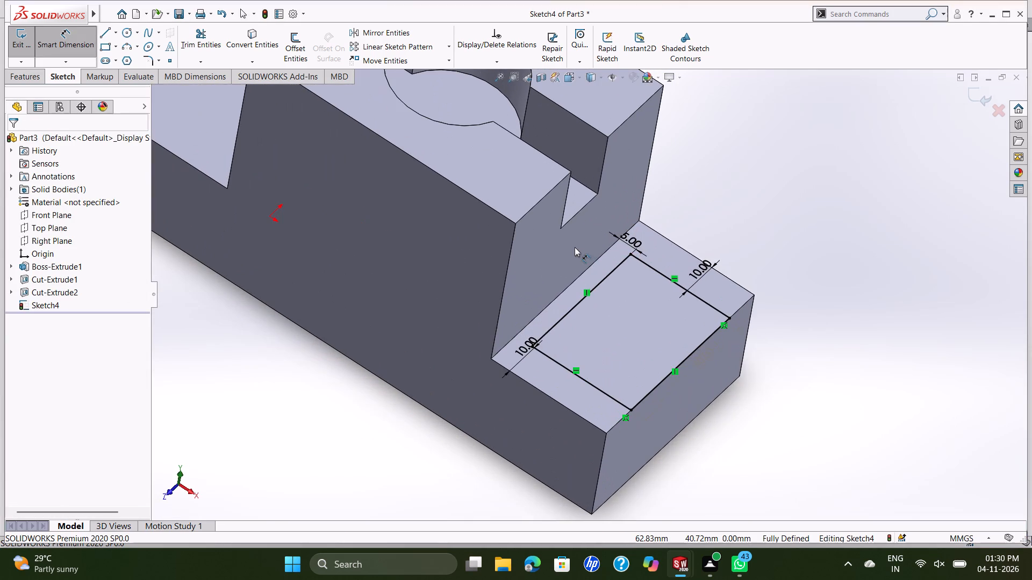
scroll(617, 338, up, 2)
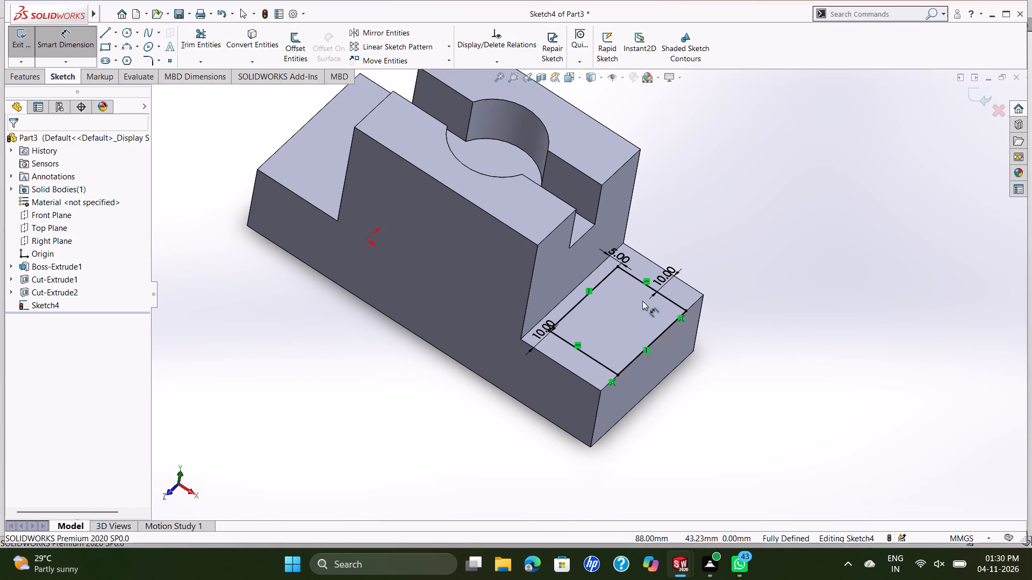
scroll(637, 315, down, 1)
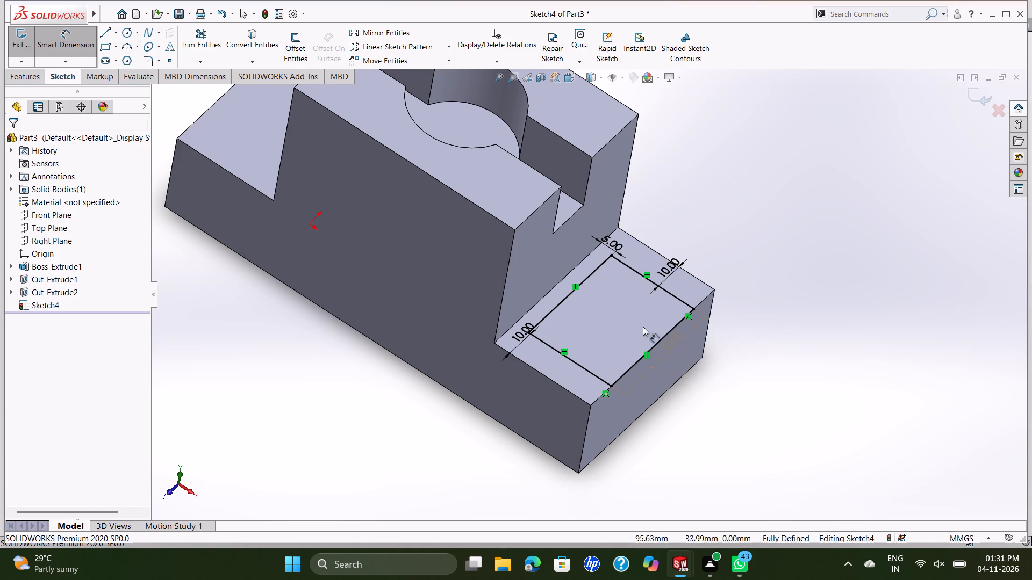
Leave the dimension command and exit the rectangle sketch on the lower step's top face.
key(Escape)
click(614, 330)
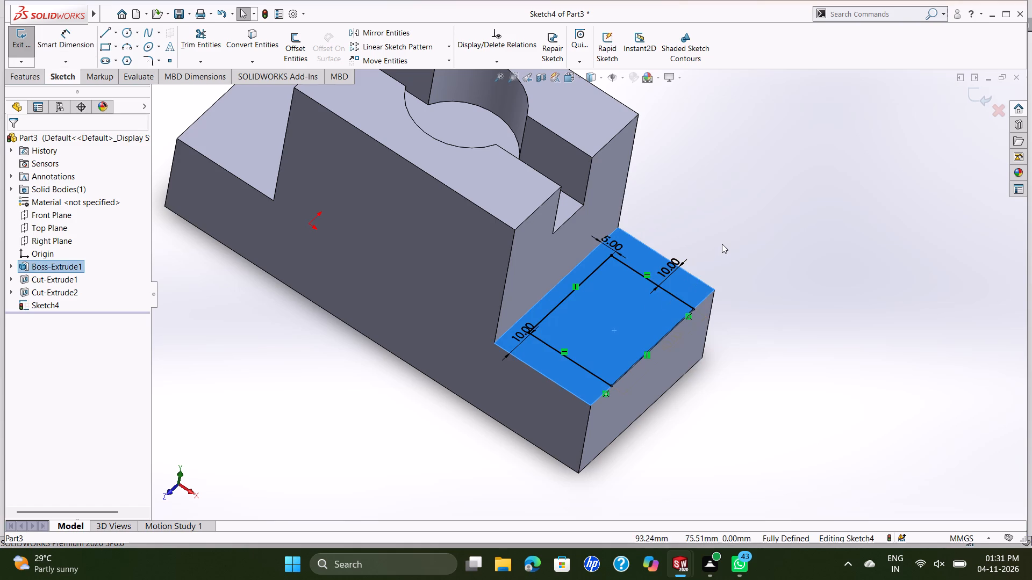
right_click(722, 244)
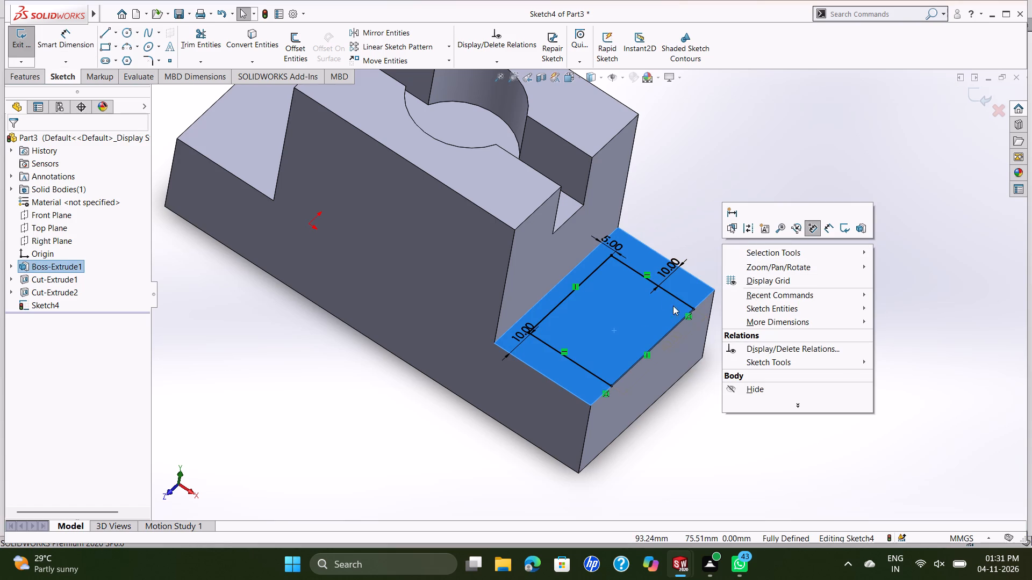
double_click(641, 314)
key(Escape)
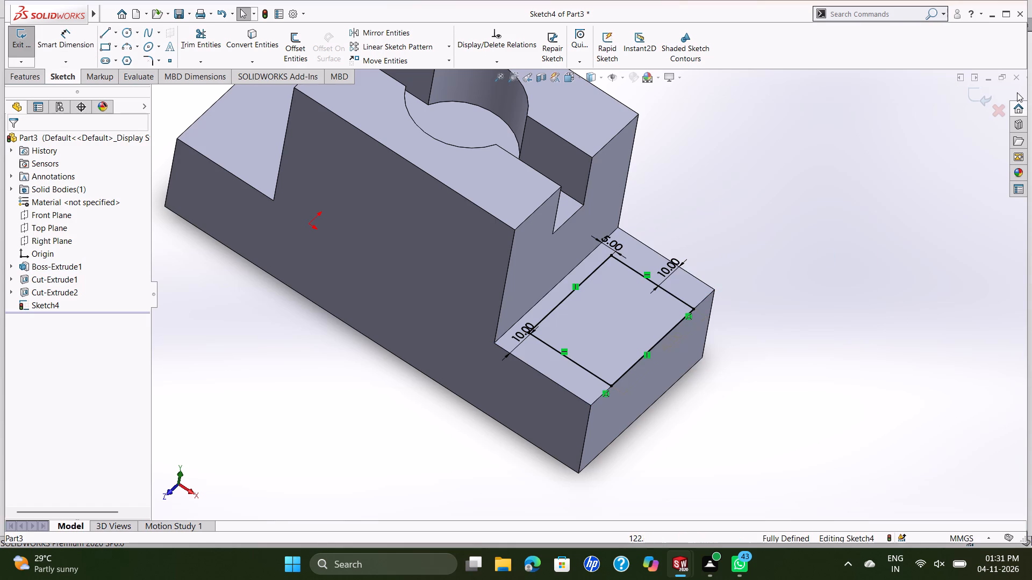
click(975, 101)
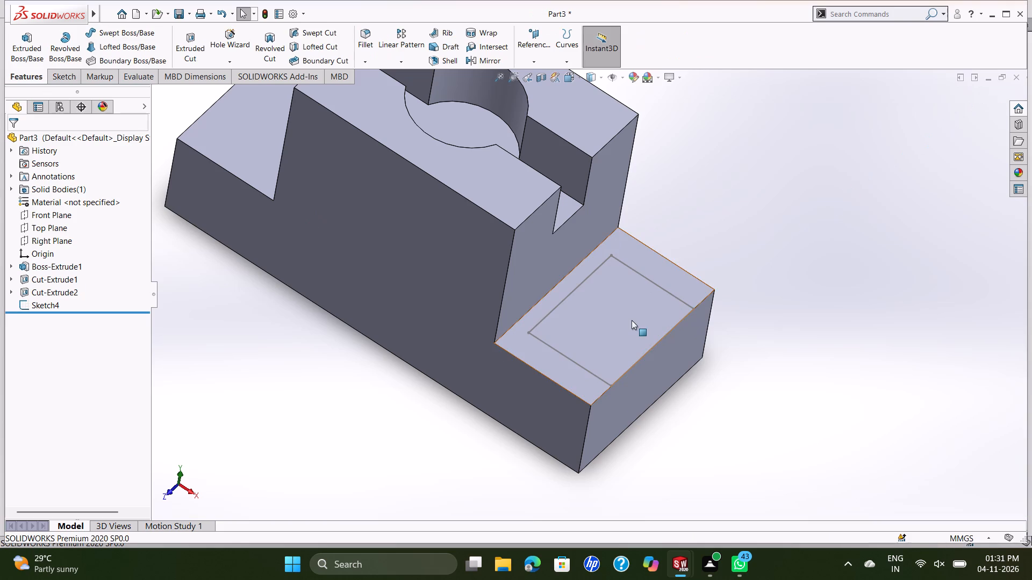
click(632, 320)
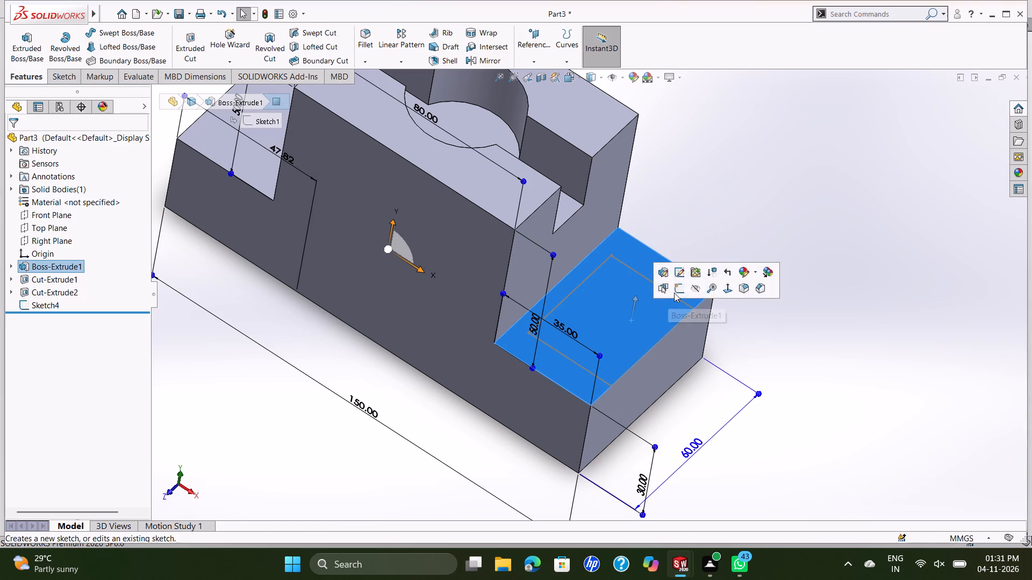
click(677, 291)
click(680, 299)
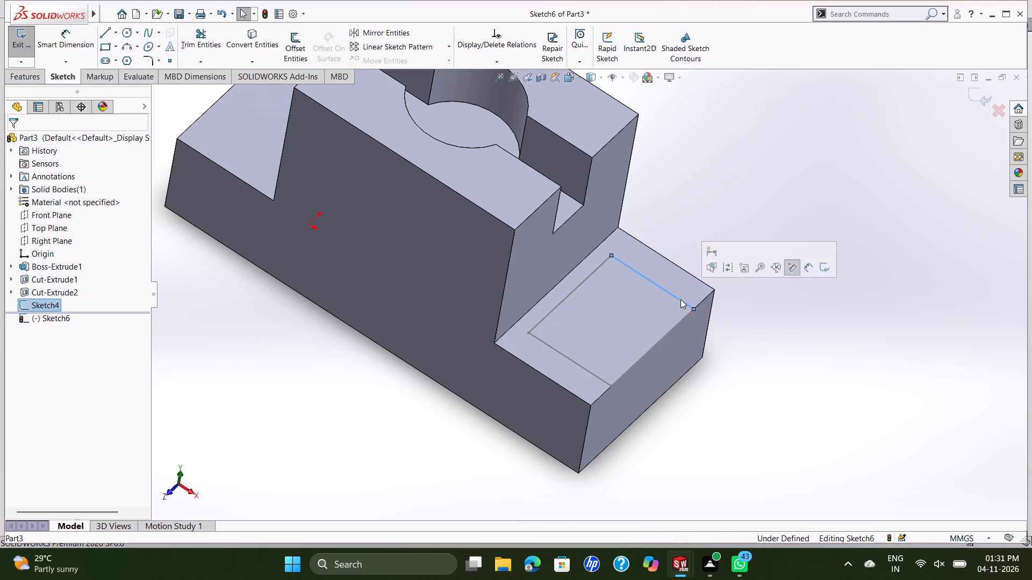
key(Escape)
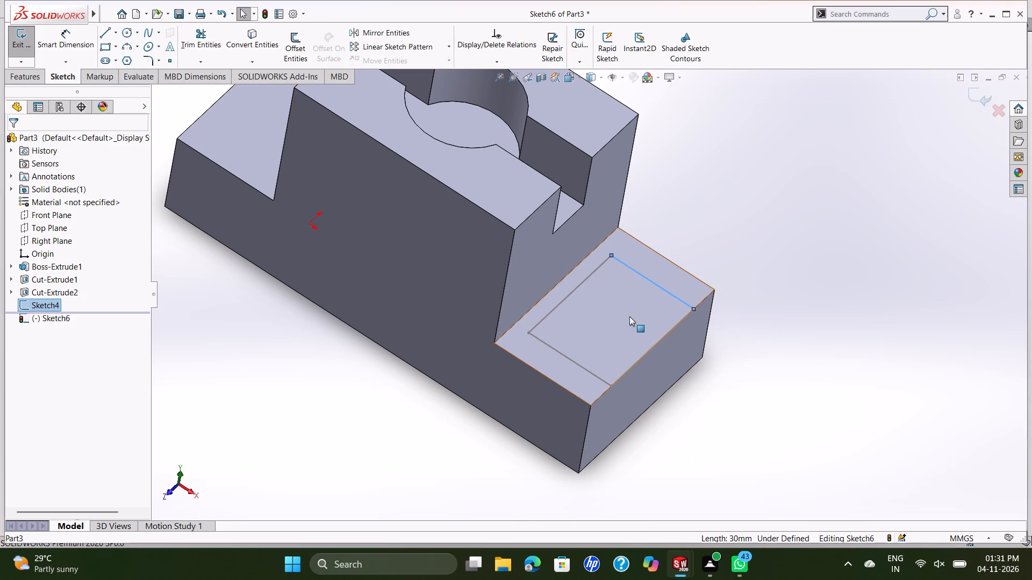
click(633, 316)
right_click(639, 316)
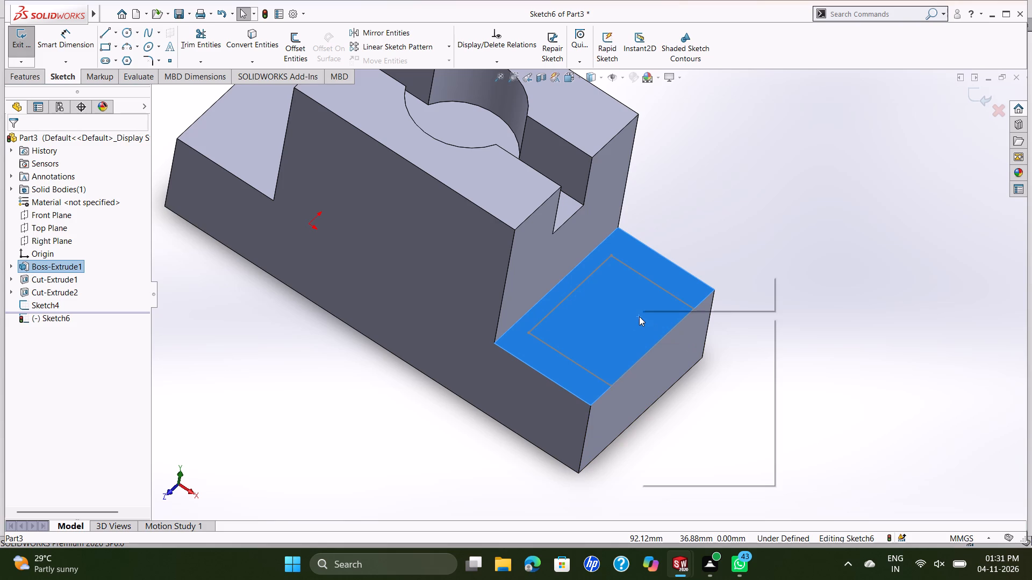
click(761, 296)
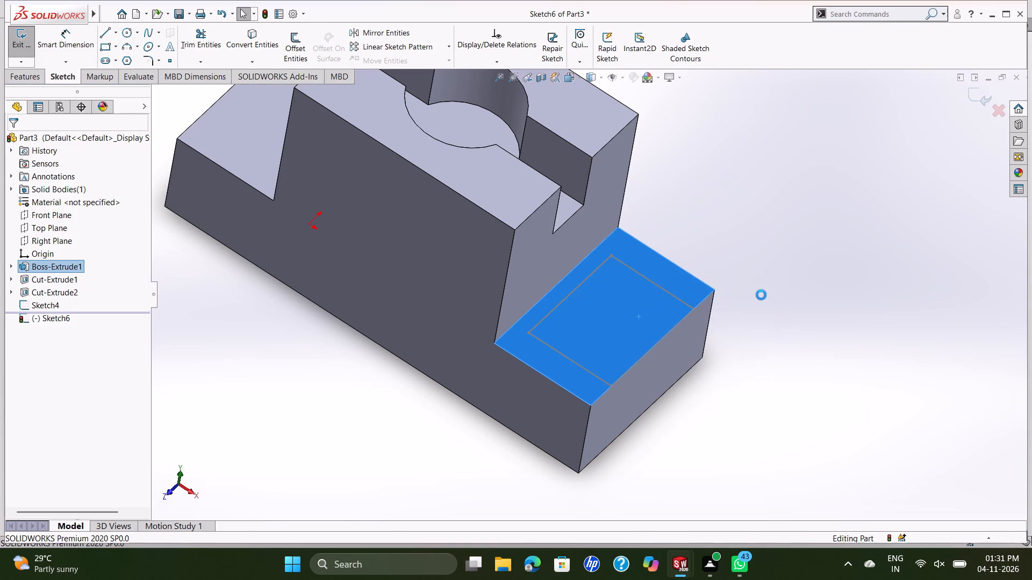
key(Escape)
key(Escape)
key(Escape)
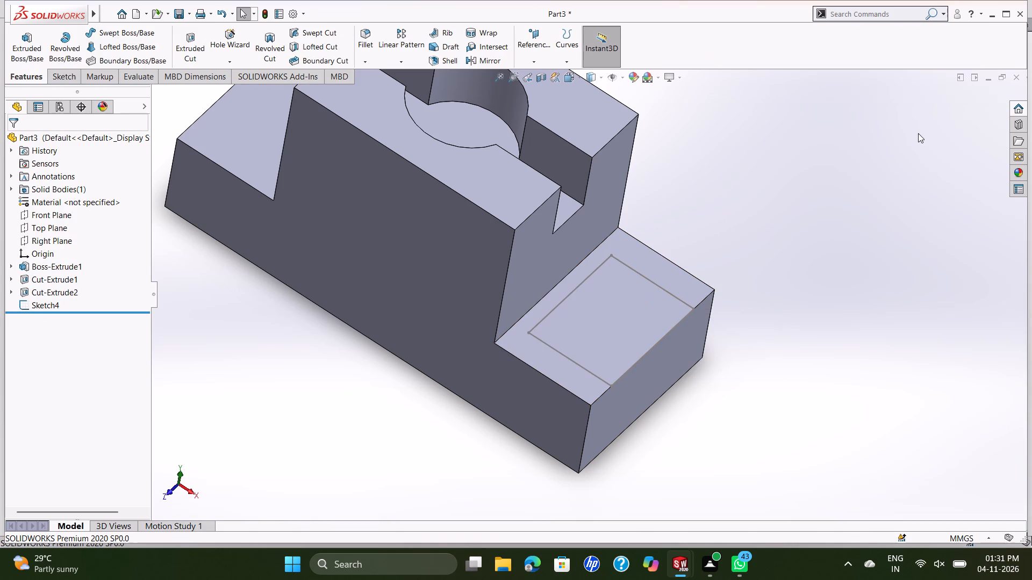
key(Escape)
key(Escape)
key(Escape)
Reopen the rectangle sketch on the lower step's top face for editing.
scroll(498, 339, up, 1)
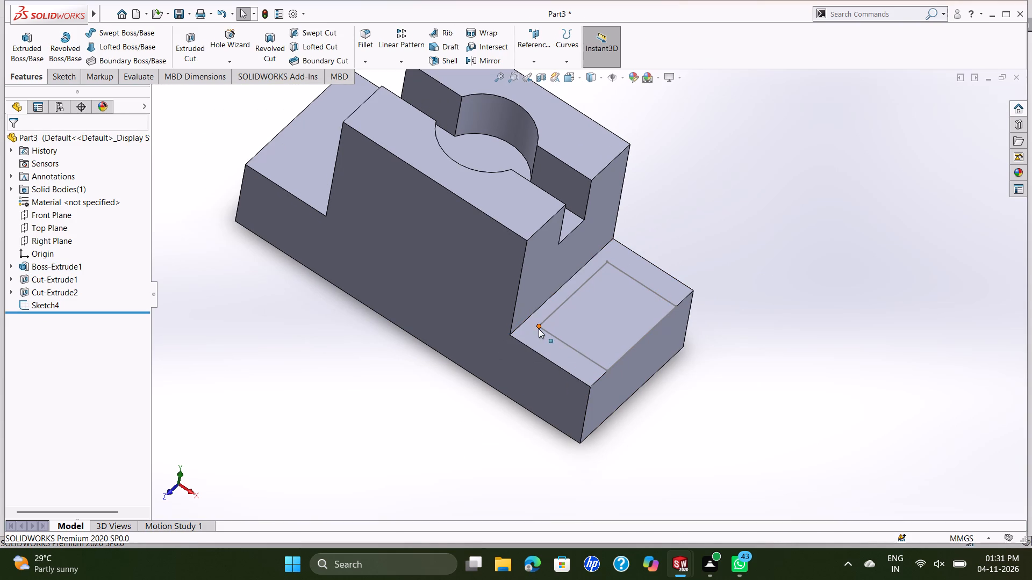
double_click(539, 329)
key(Escape)
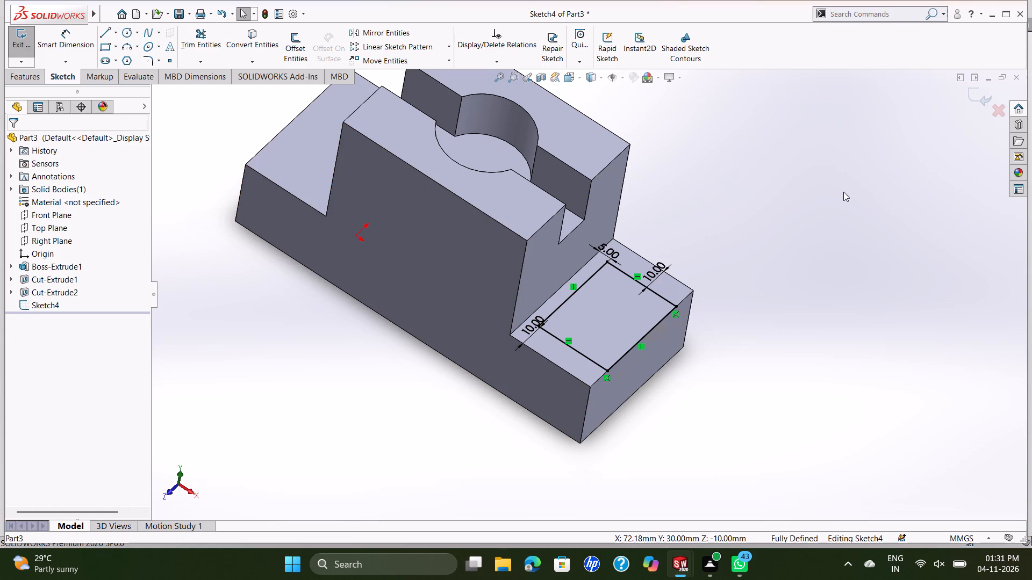
scroll(637, 205, up, 2)
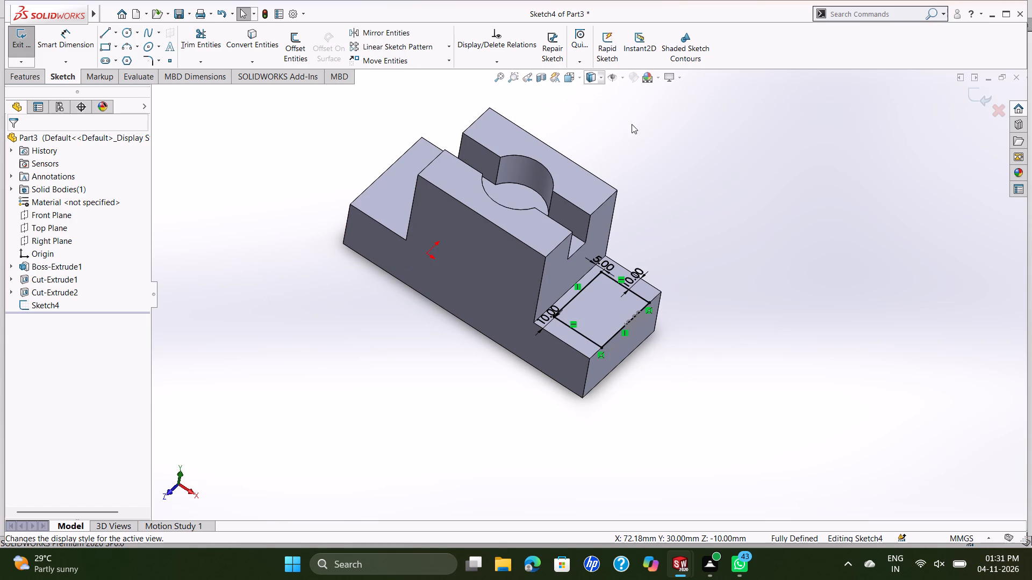
key(ctrl+8)
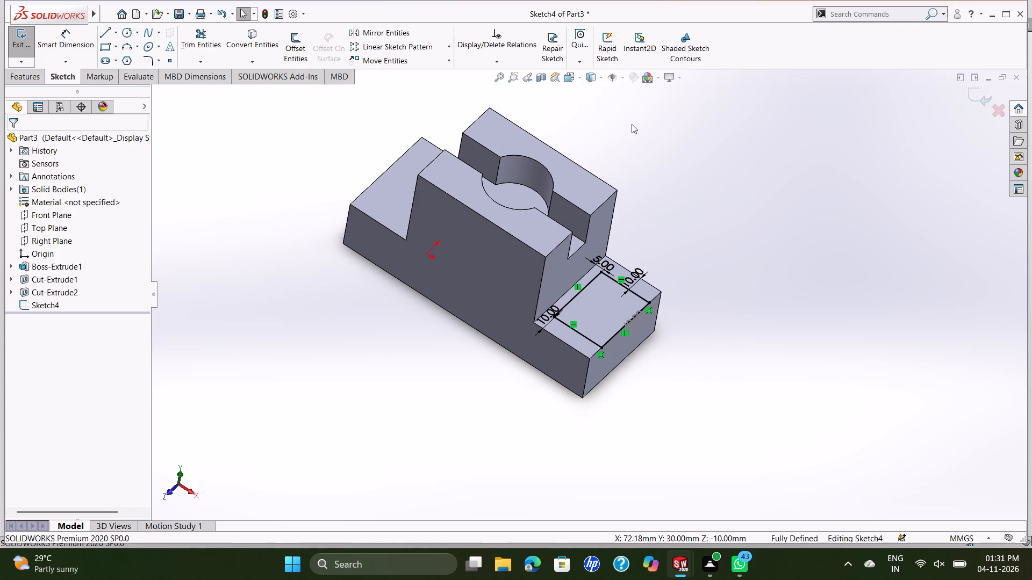
key(ctrl+7)
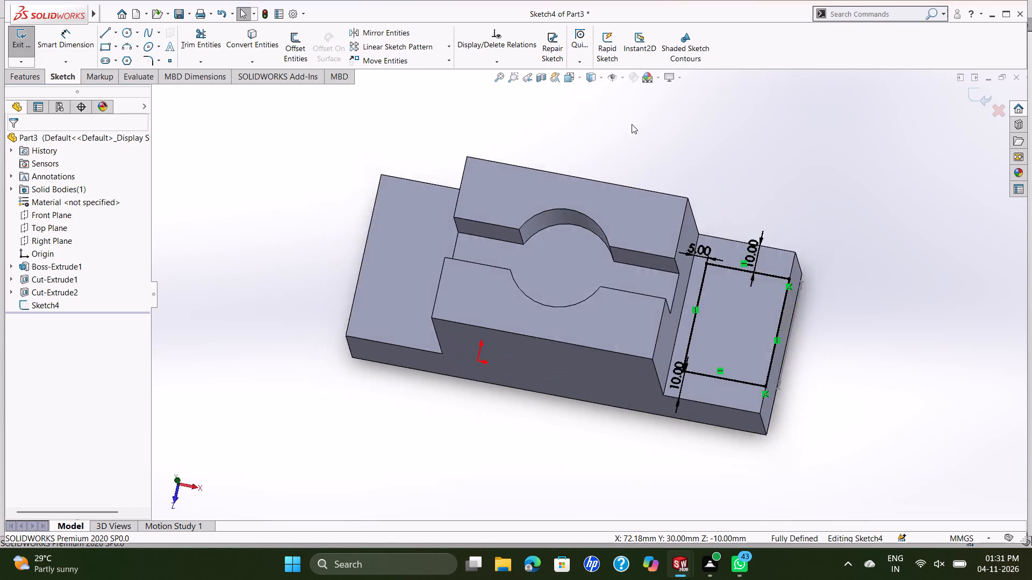
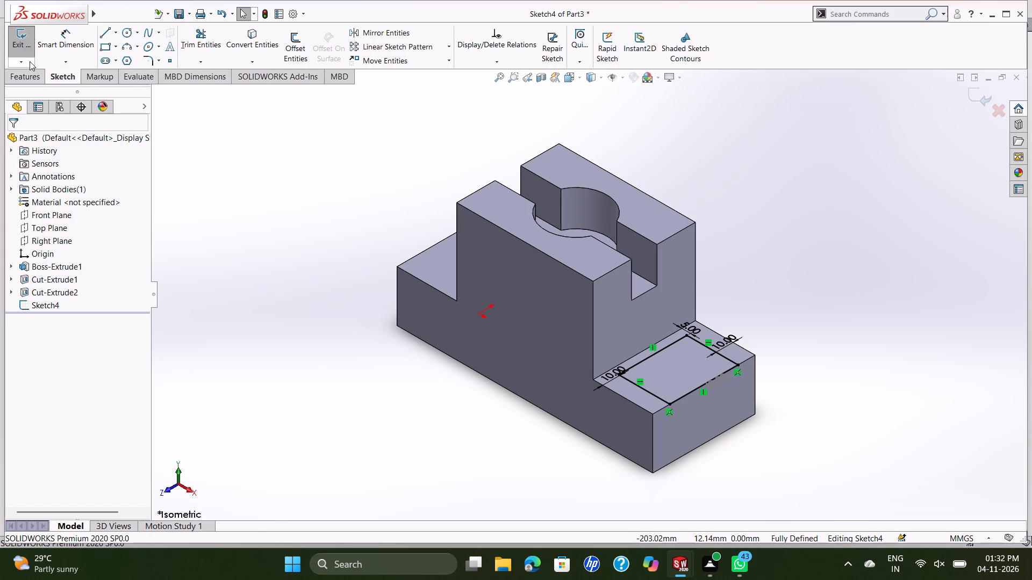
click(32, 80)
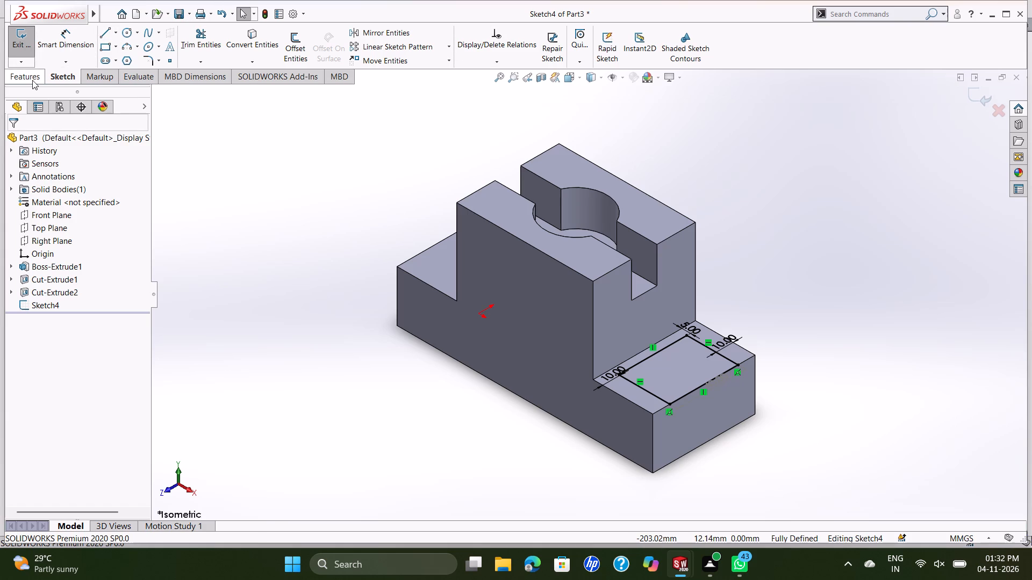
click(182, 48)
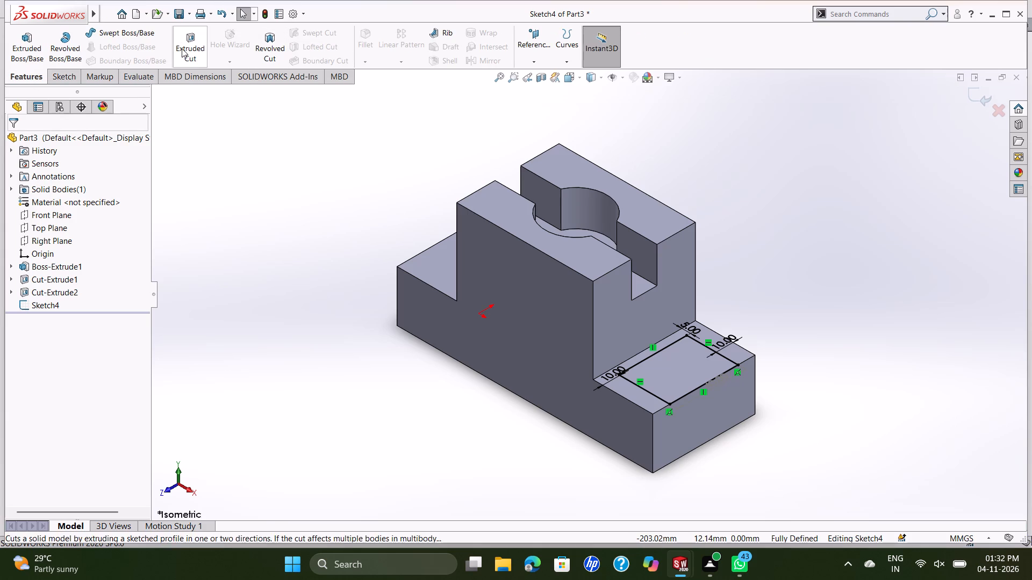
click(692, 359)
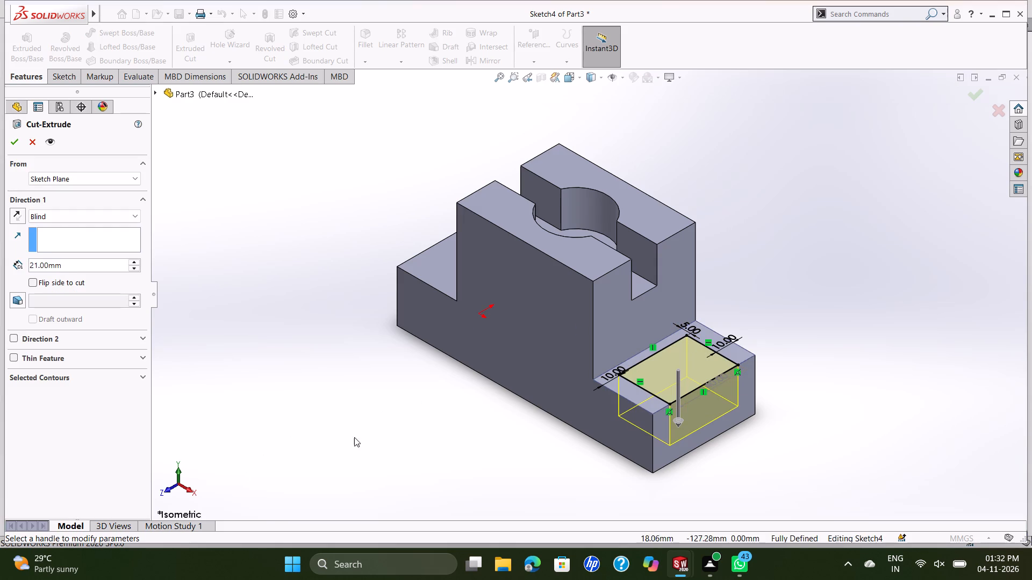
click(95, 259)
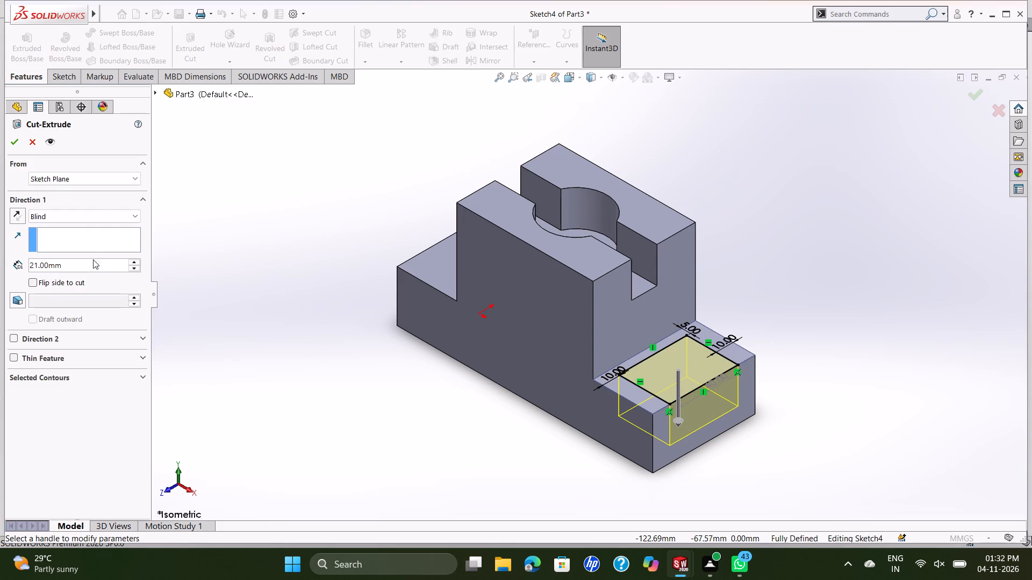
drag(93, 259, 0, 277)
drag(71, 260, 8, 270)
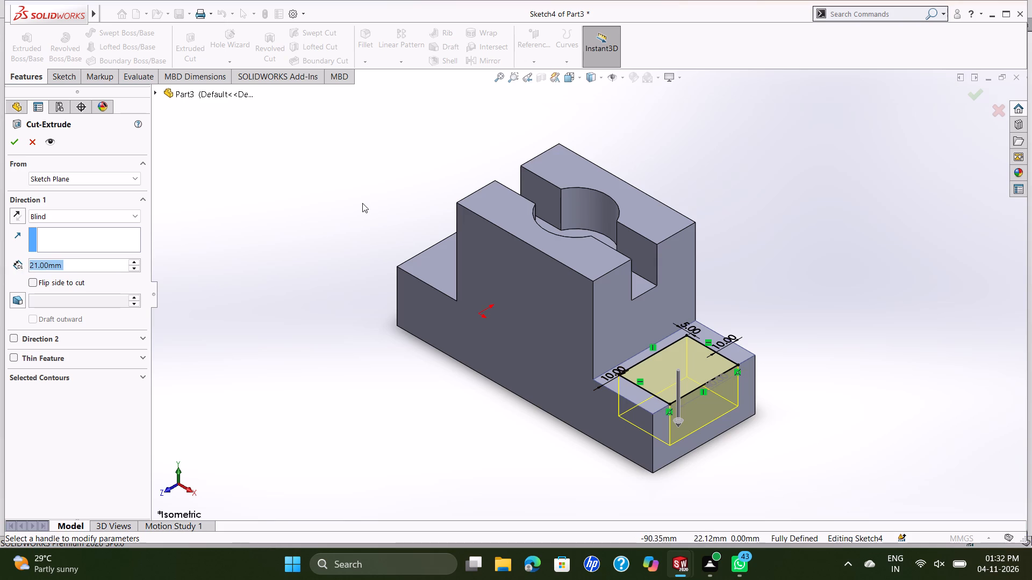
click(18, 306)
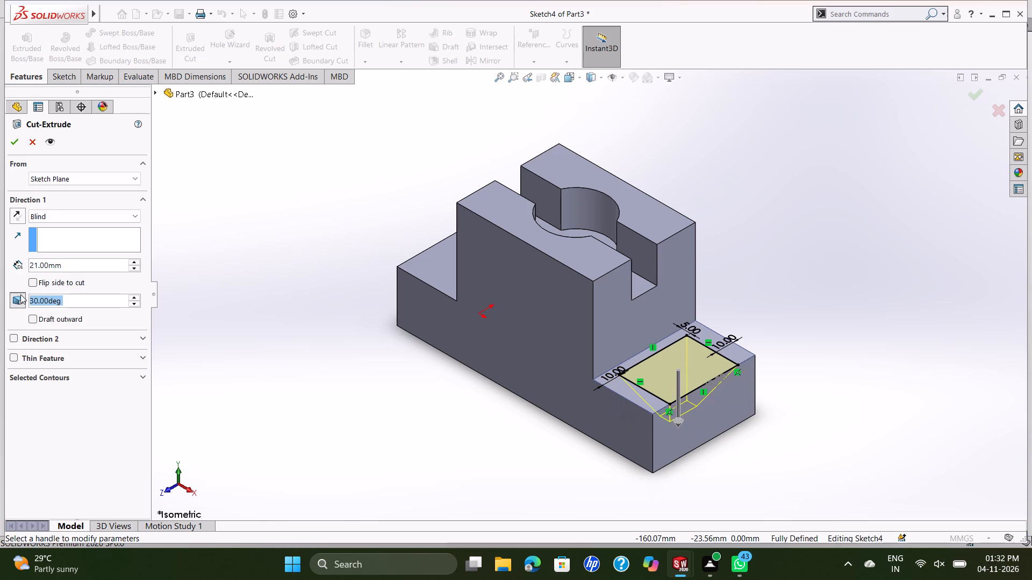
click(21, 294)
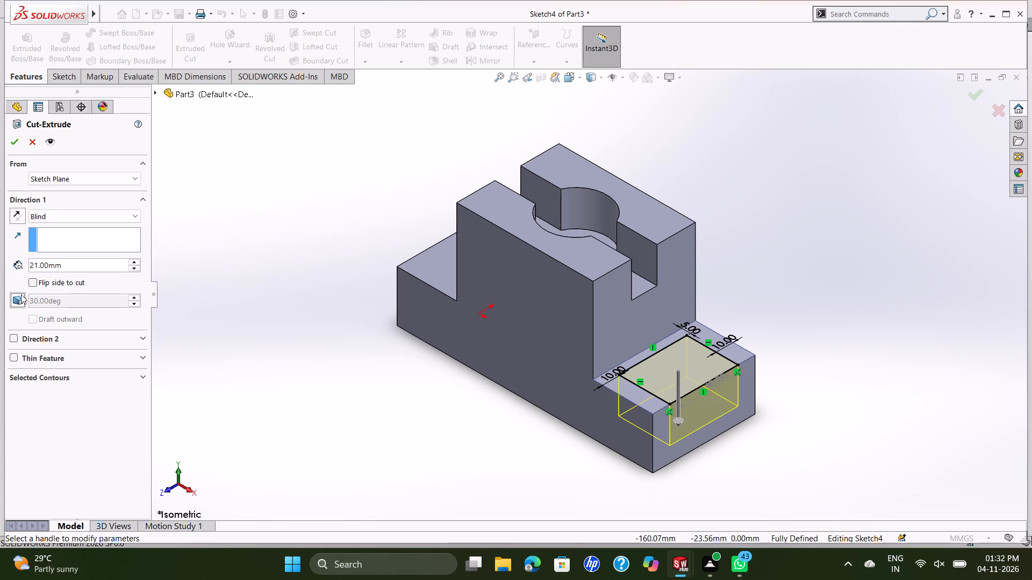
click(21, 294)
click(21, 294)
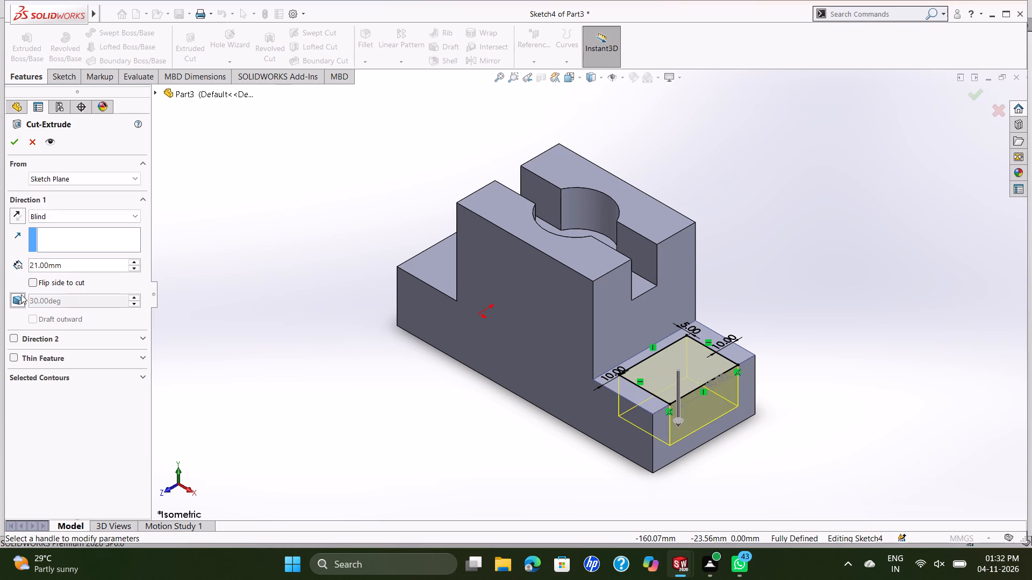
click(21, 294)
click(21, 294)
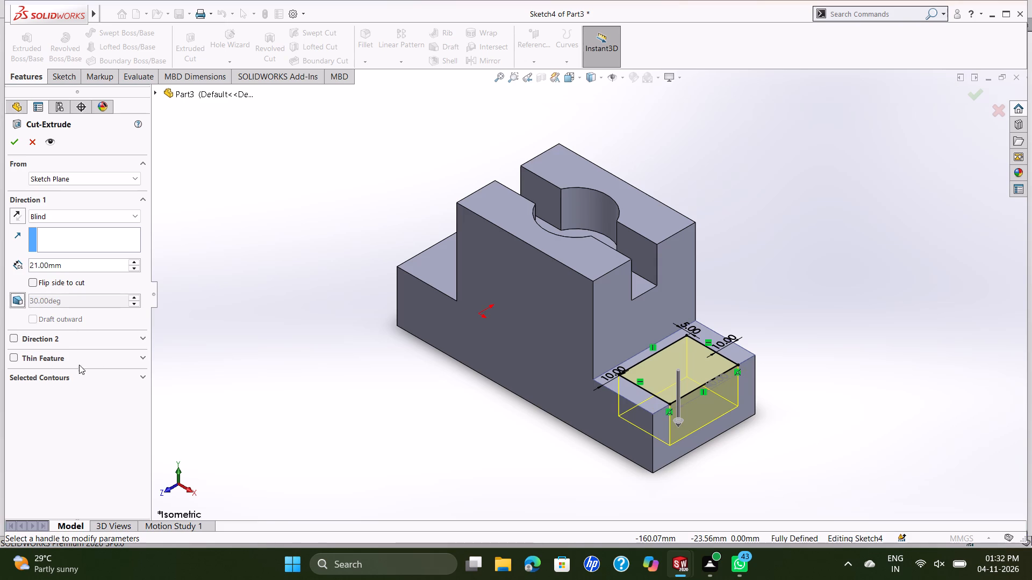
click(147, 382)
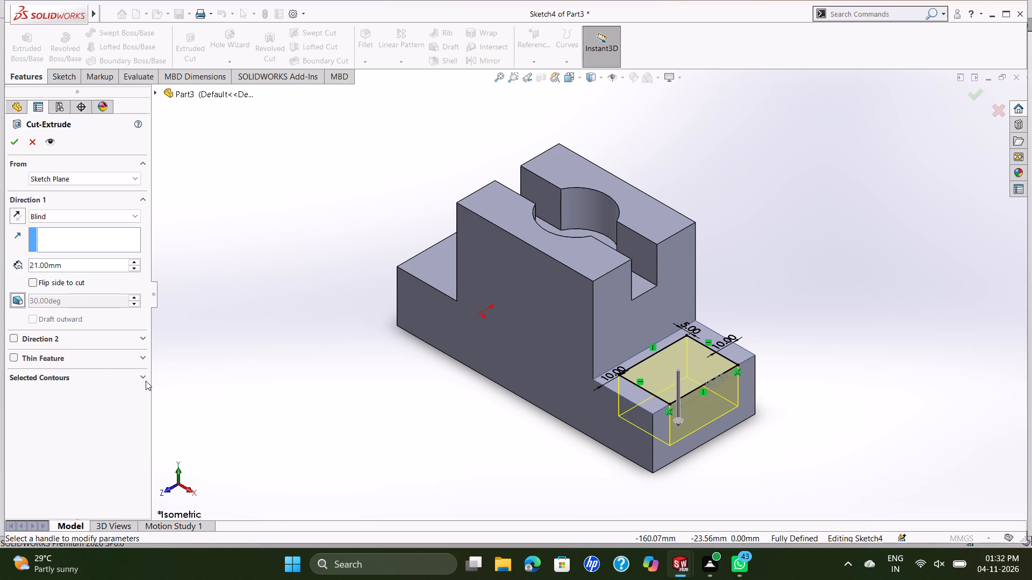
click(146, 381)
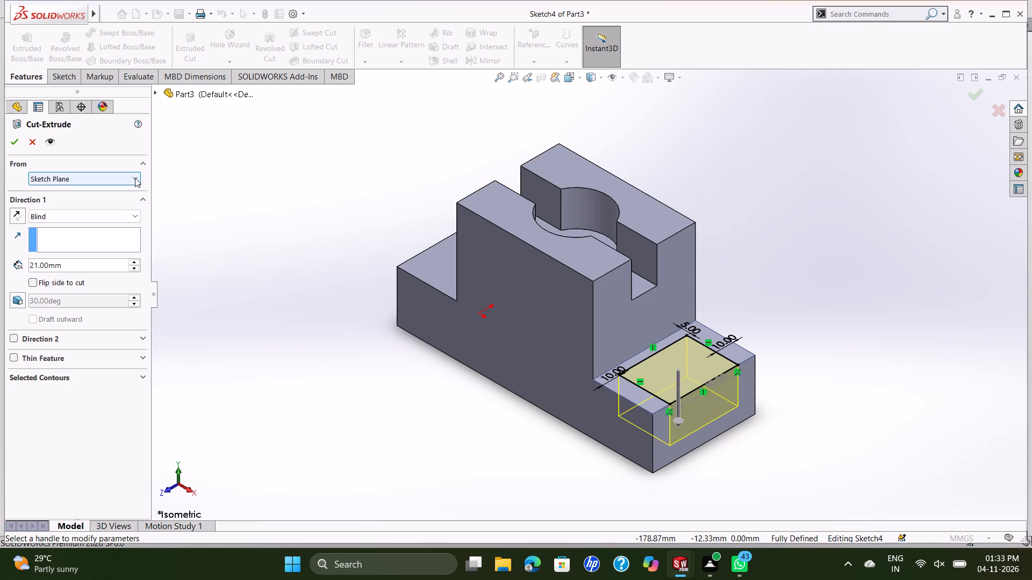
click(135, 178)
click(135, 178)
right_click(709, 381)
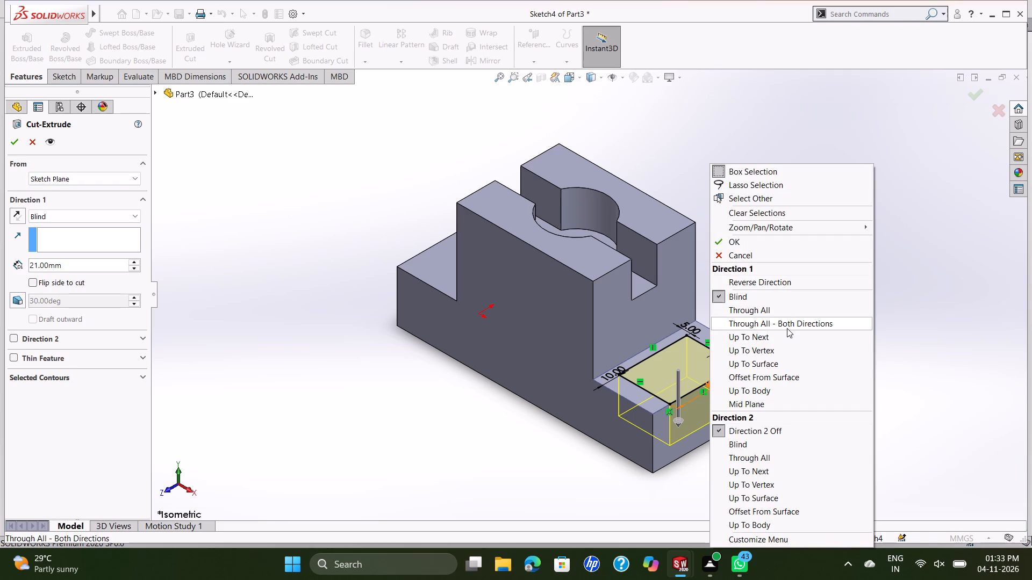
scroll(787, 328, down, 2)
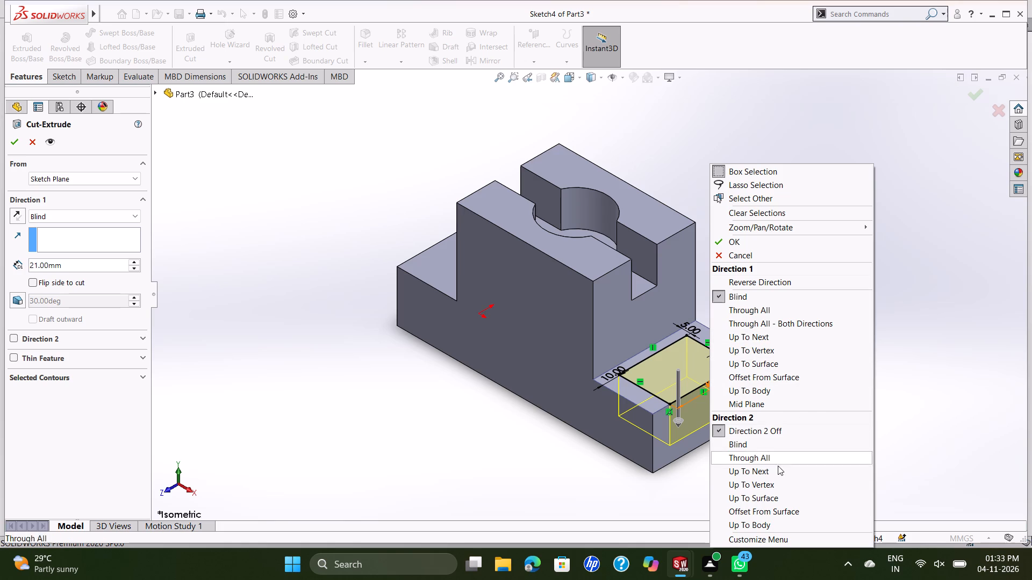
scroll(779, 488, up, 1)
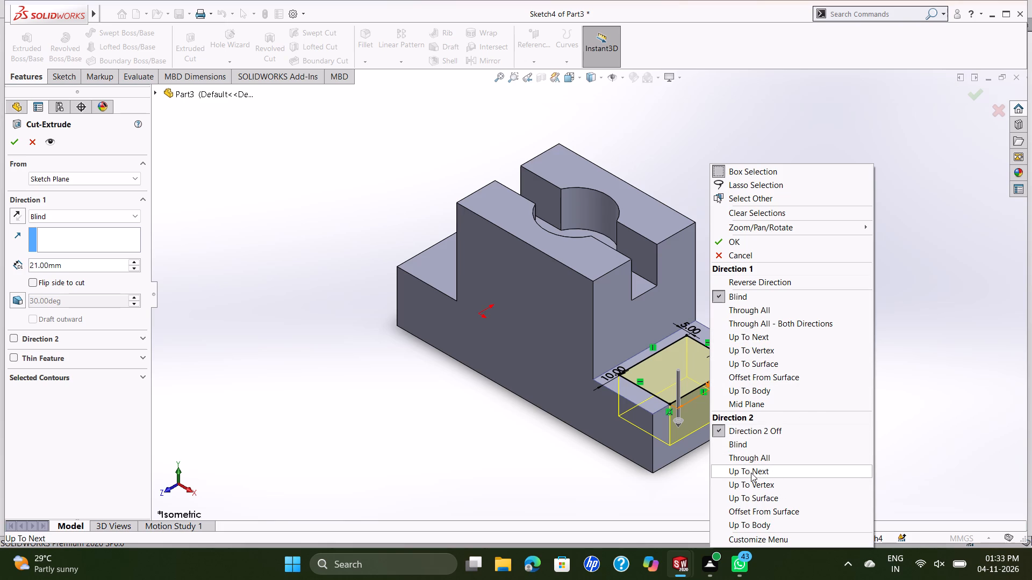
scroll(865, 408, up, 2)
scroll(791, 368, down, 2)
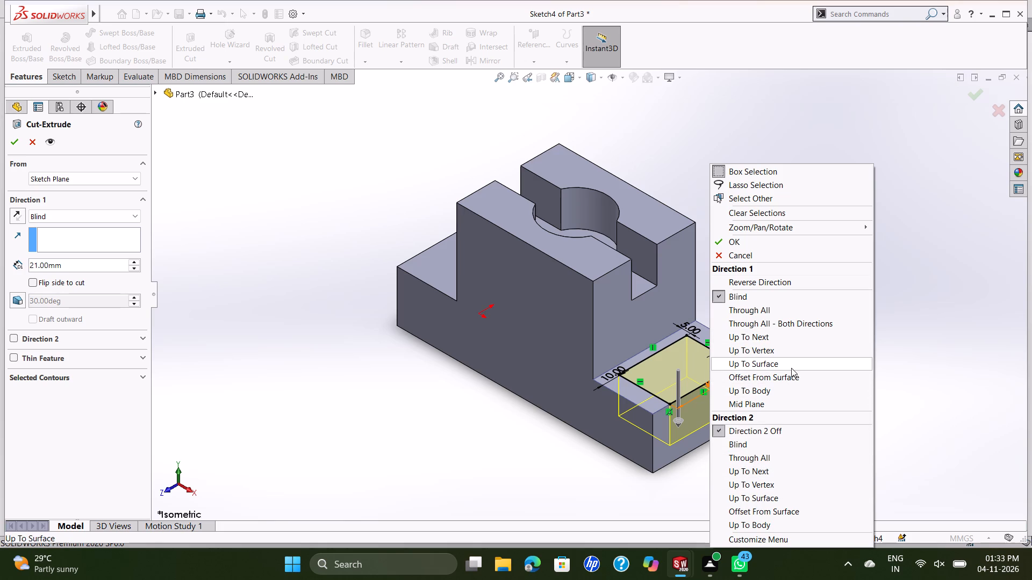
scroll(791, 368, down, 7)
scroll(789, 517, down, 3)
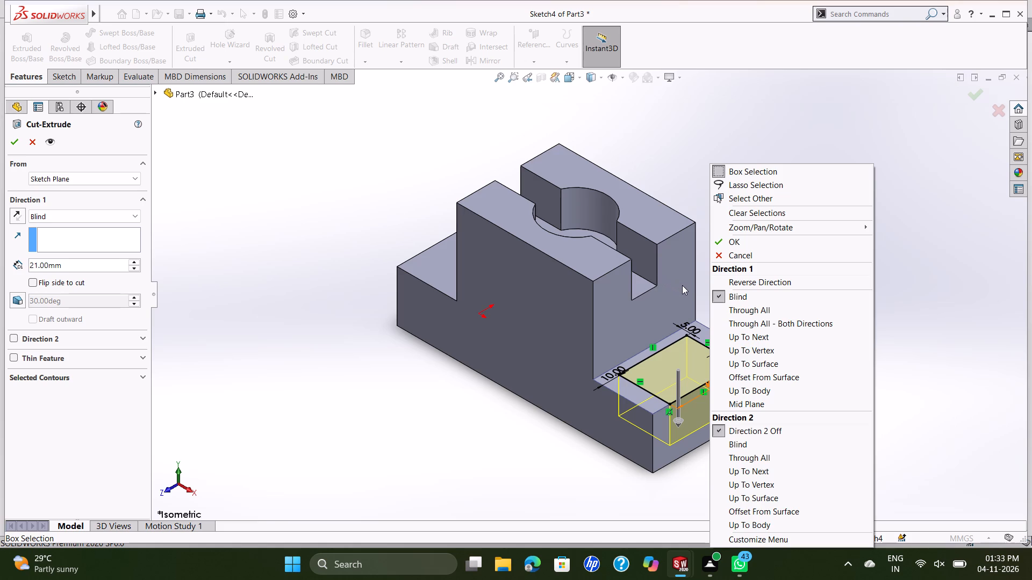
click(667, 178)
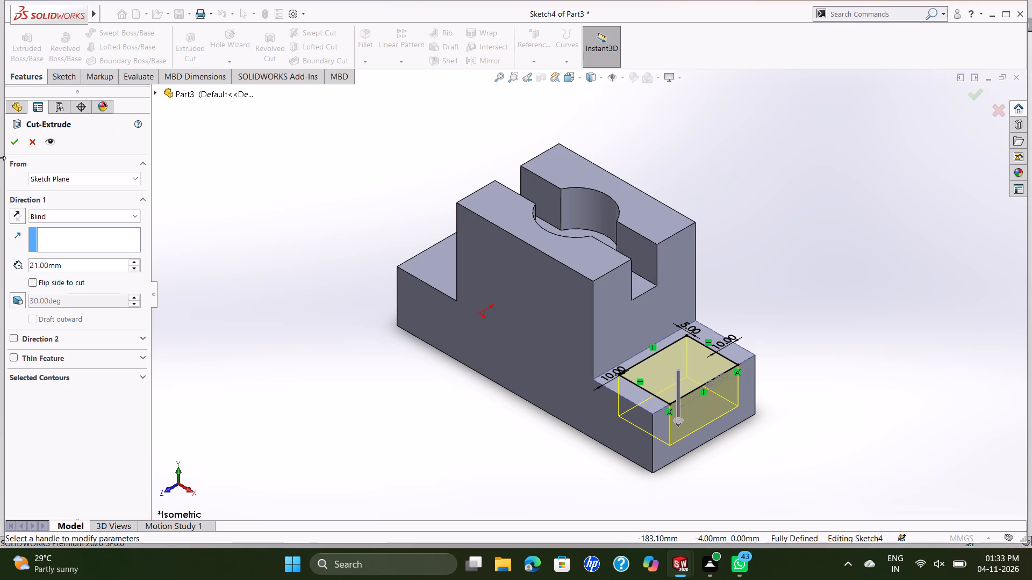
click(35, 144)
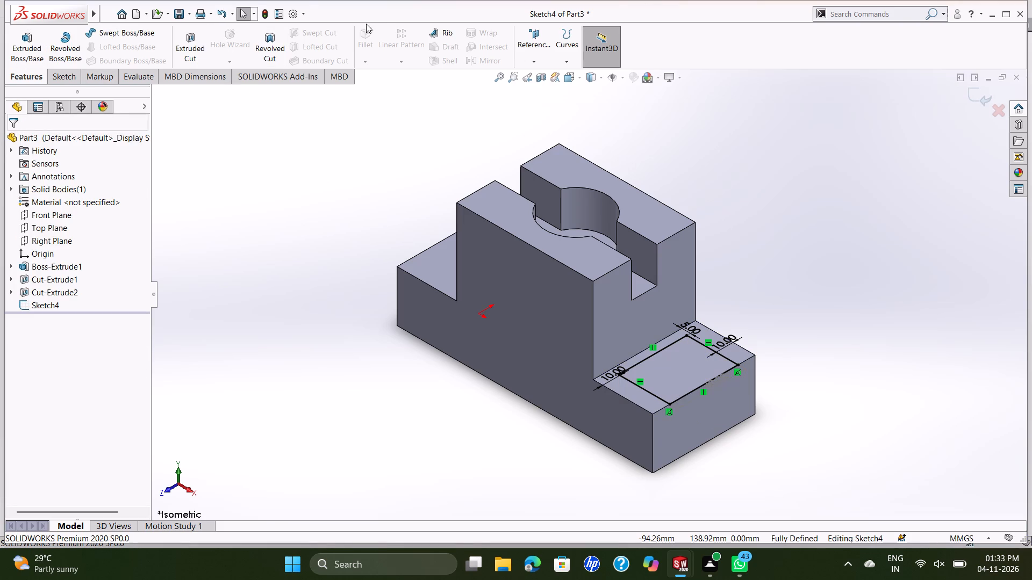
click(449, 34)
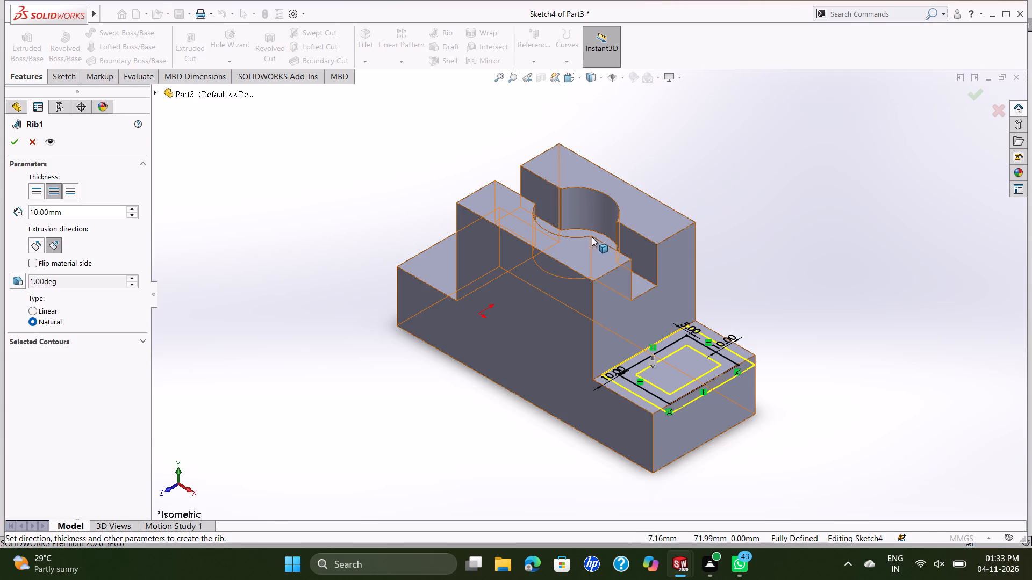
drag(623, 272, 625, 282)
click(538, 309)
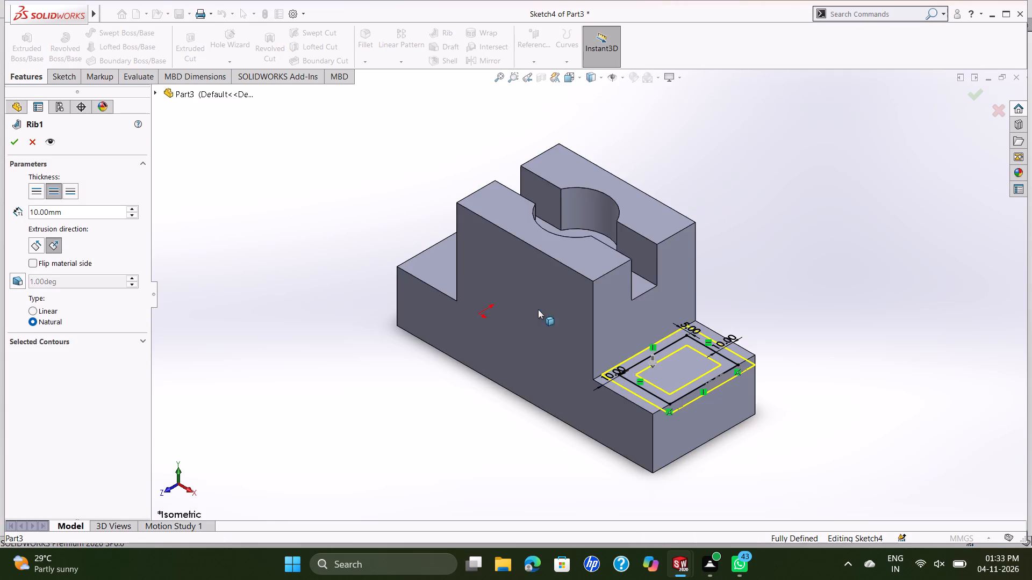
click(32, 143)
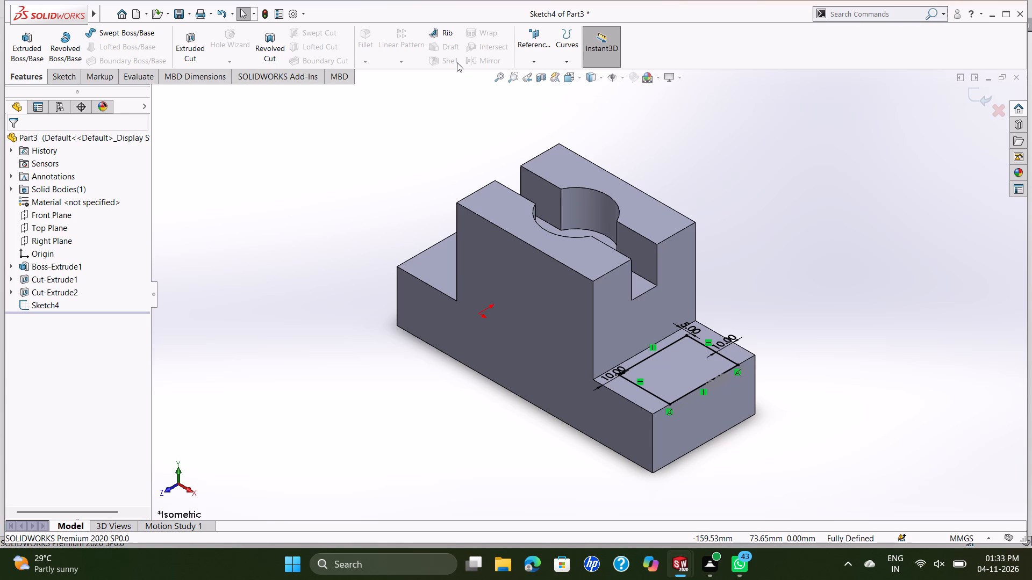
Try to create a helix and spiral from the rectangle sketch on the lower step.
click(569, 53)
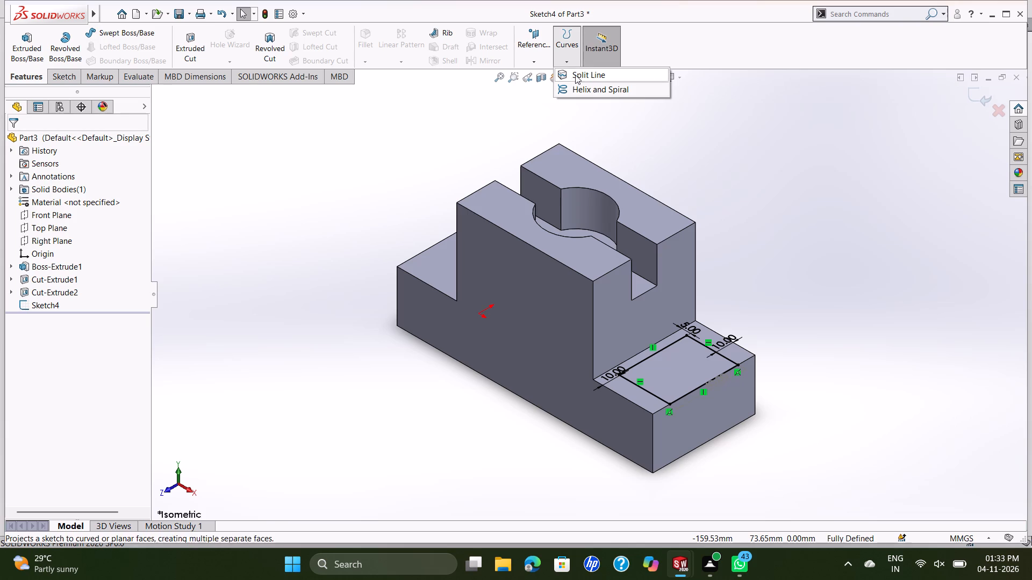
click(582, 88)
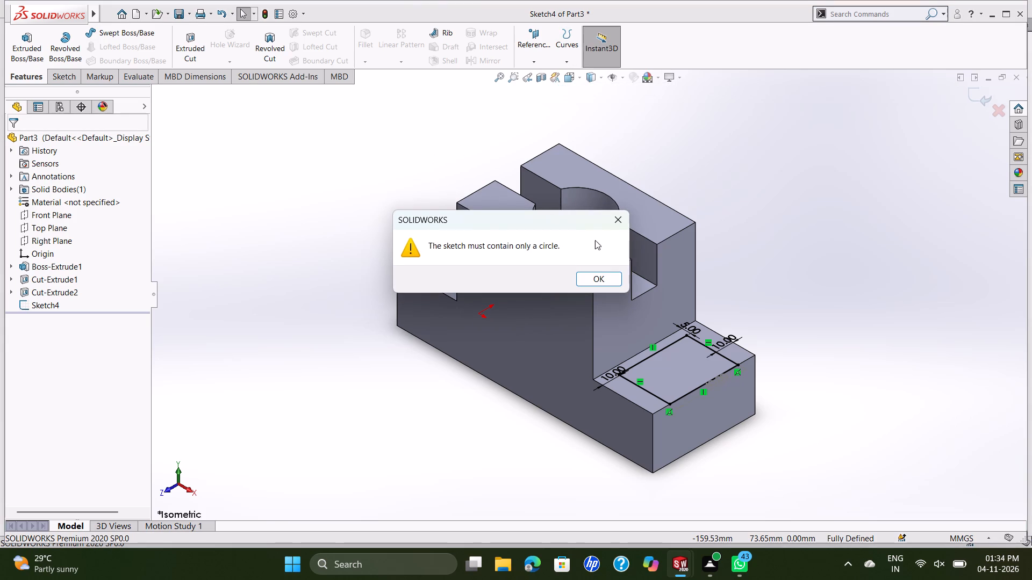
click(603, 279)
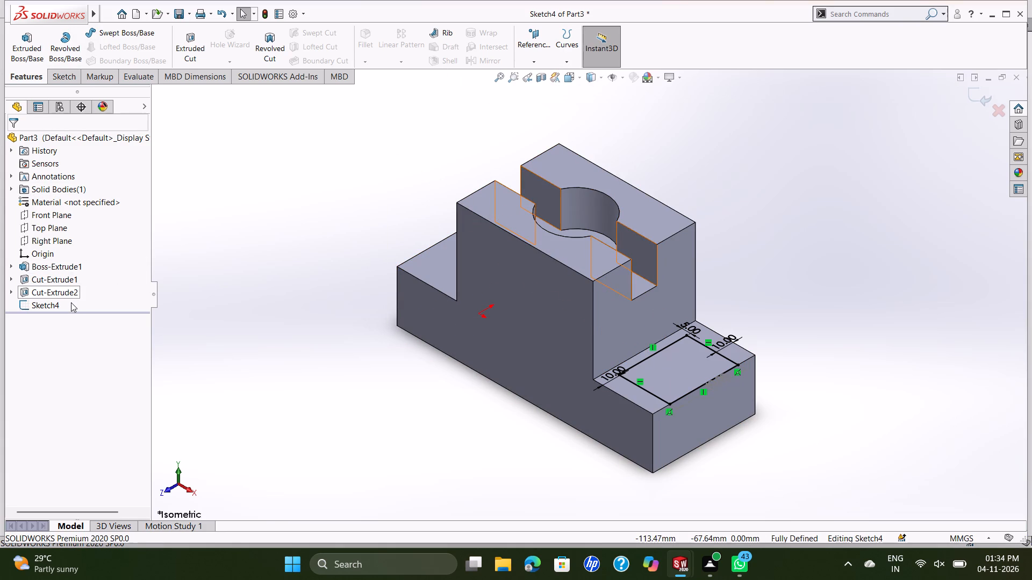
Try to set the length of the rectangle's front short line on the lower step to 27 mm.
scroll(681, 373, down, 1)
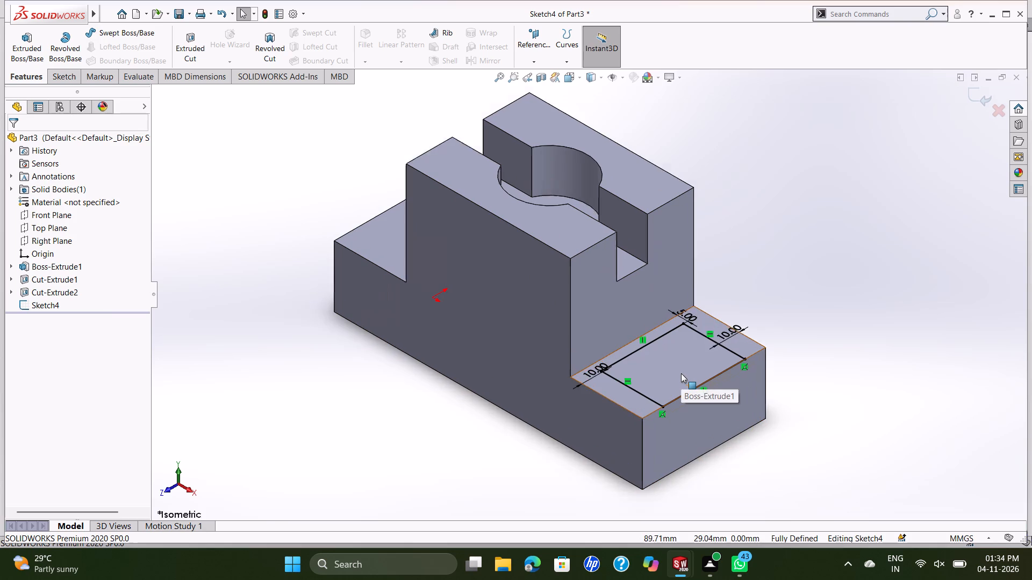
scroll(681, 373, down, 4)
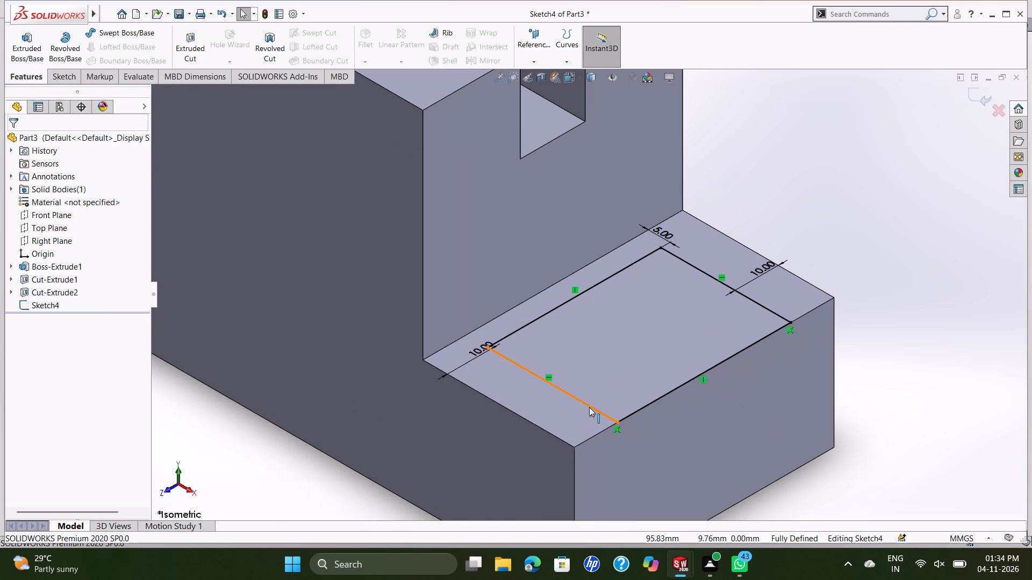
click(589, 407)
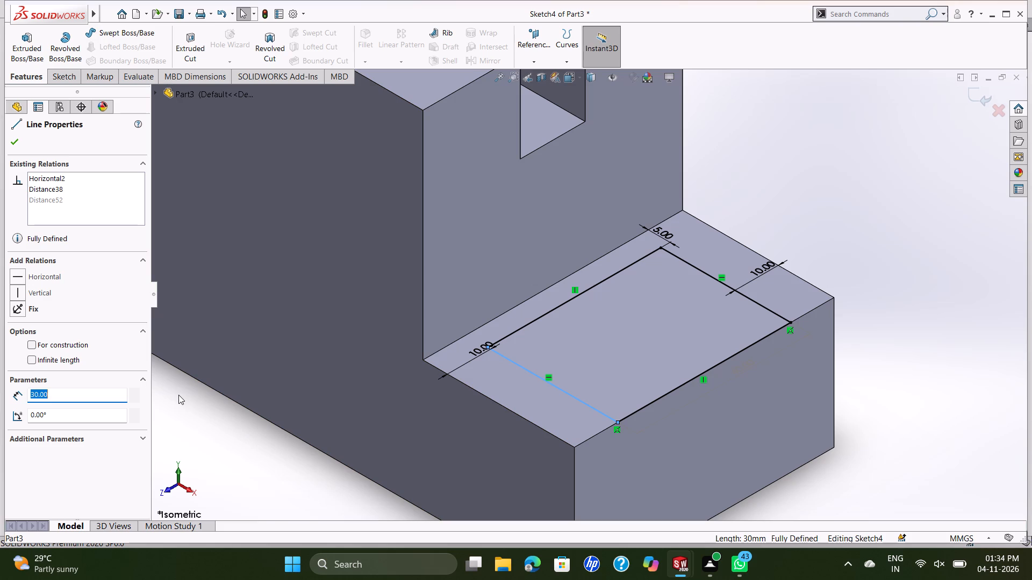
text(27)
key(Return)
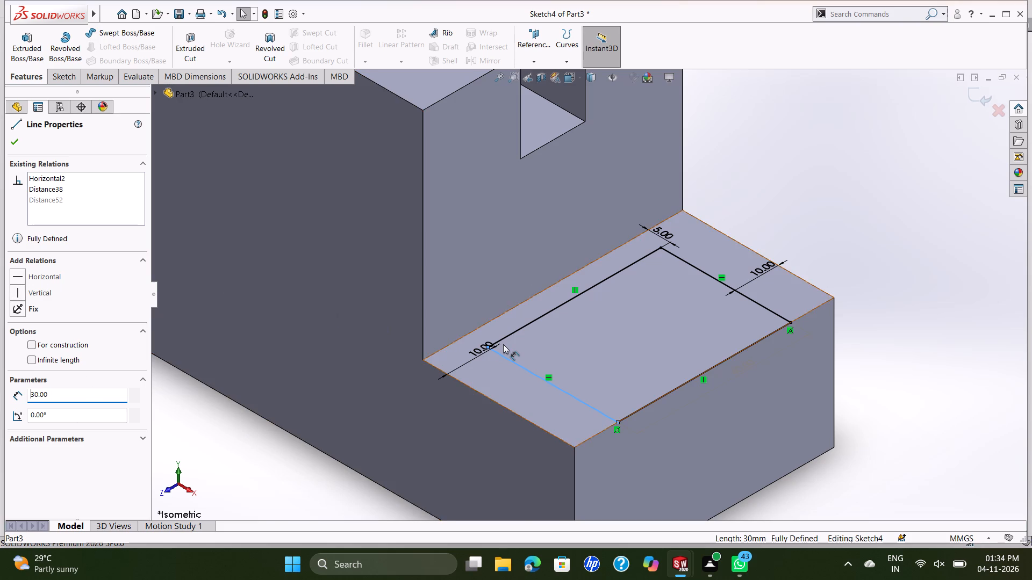
Delete the rectangle's front short line on the lower step together with its associated dimension.
scroll(503, 344, up, 2)
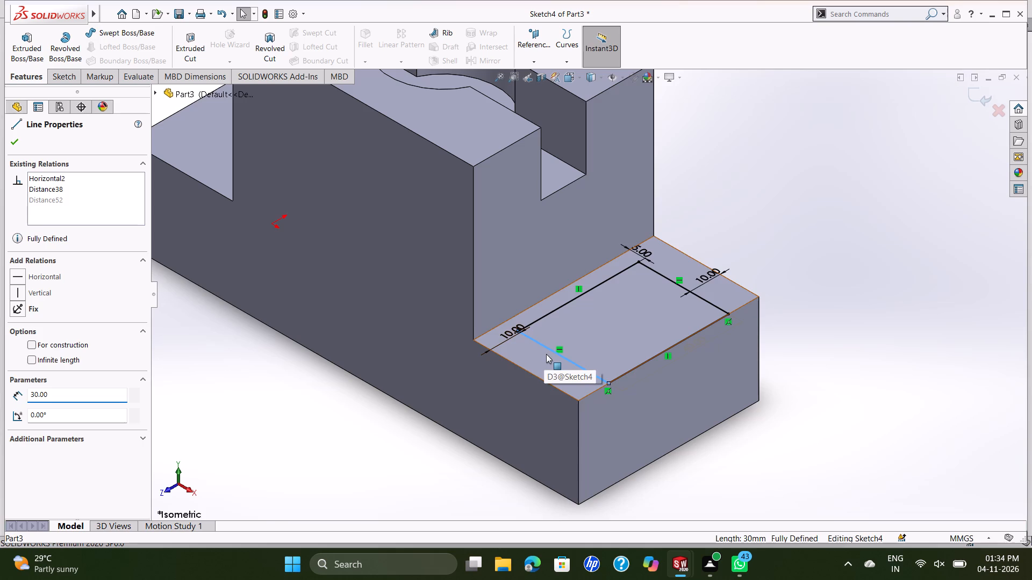
click(546, 354)
click(560, 353)
key(Escape)
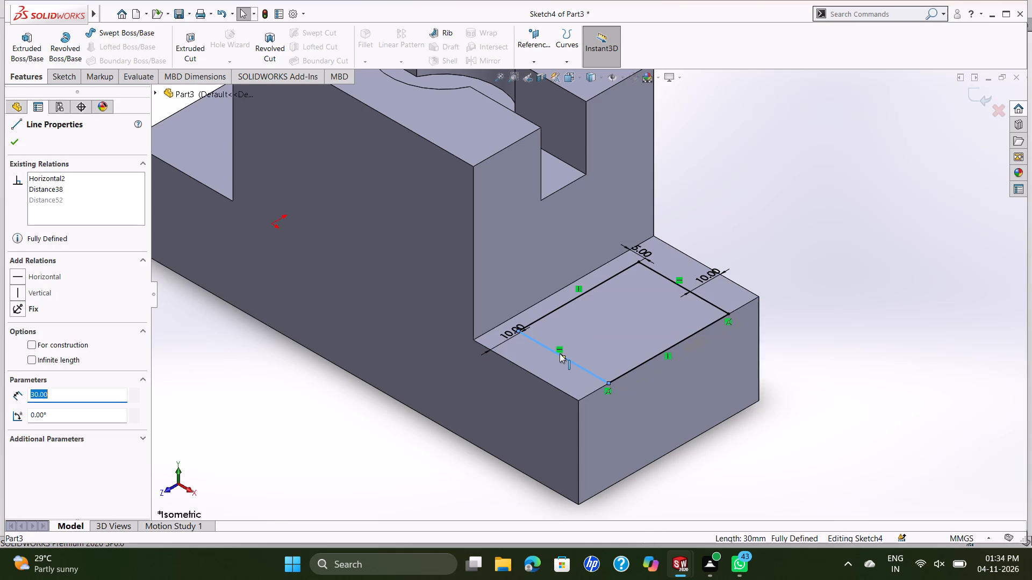
key(Delete)
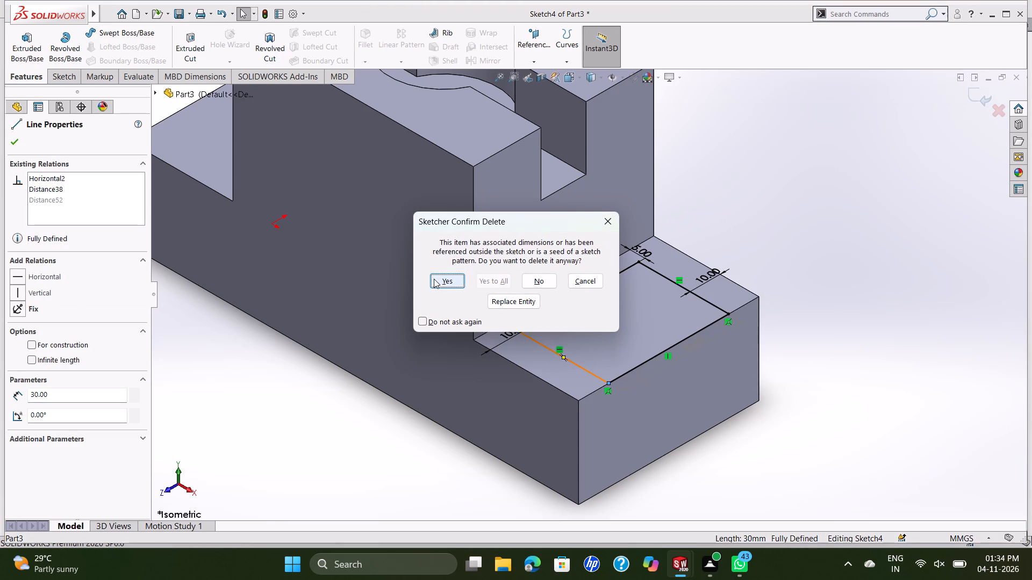
click(442, 277)
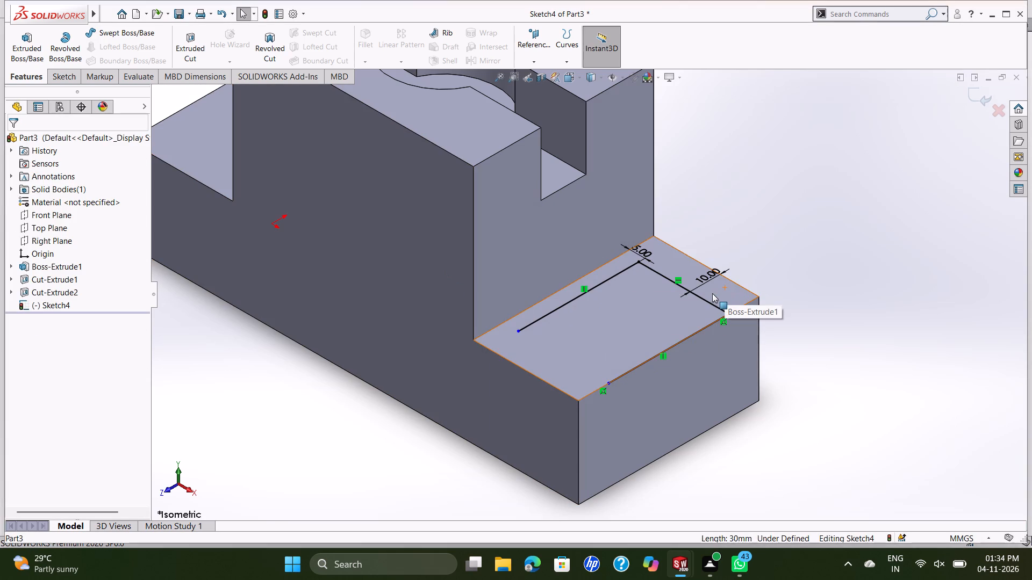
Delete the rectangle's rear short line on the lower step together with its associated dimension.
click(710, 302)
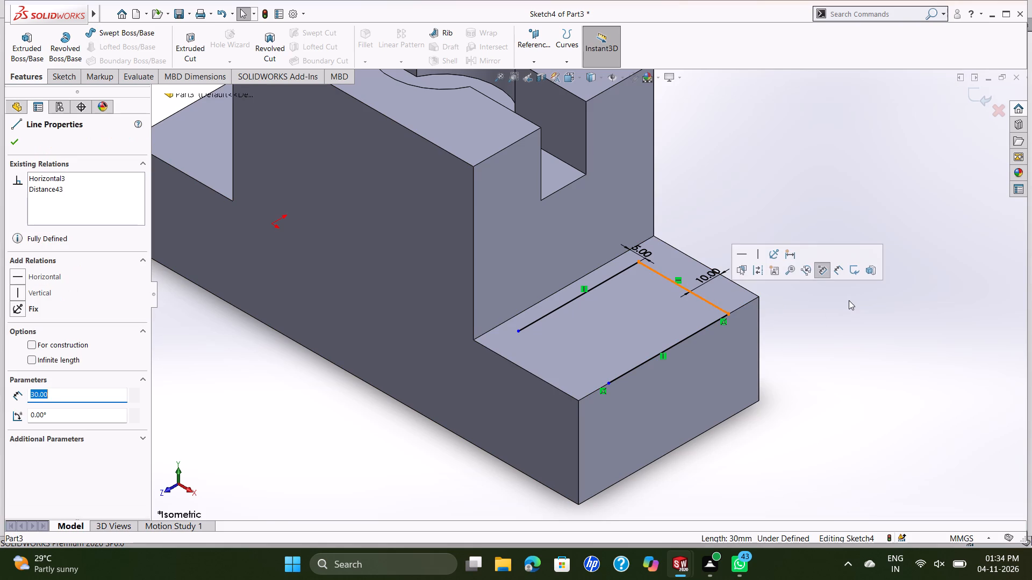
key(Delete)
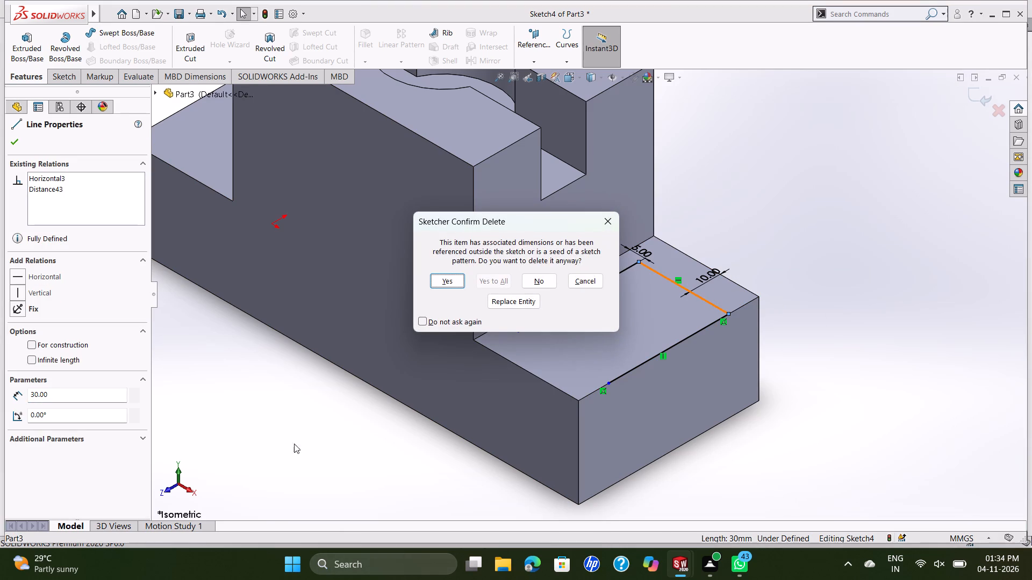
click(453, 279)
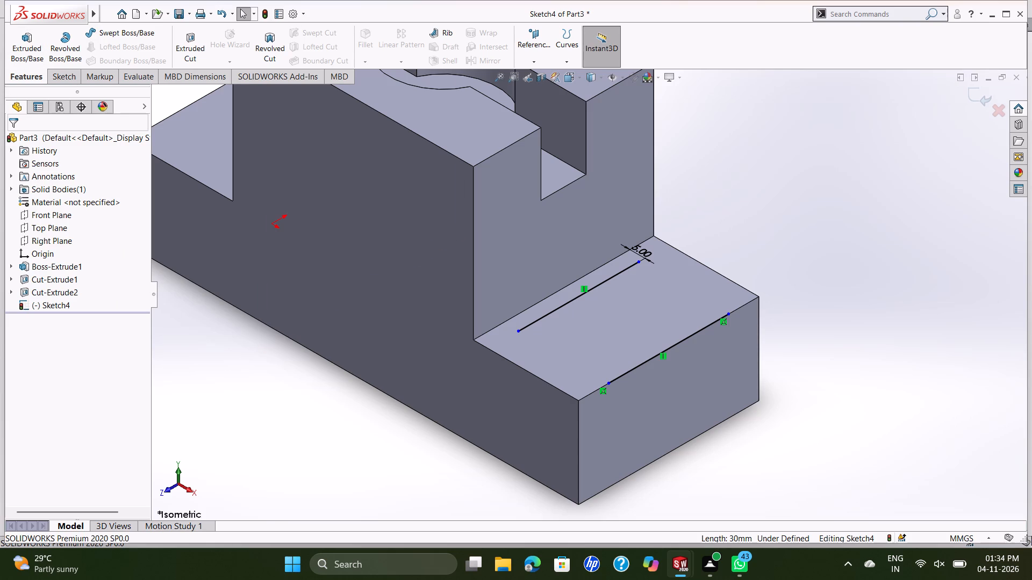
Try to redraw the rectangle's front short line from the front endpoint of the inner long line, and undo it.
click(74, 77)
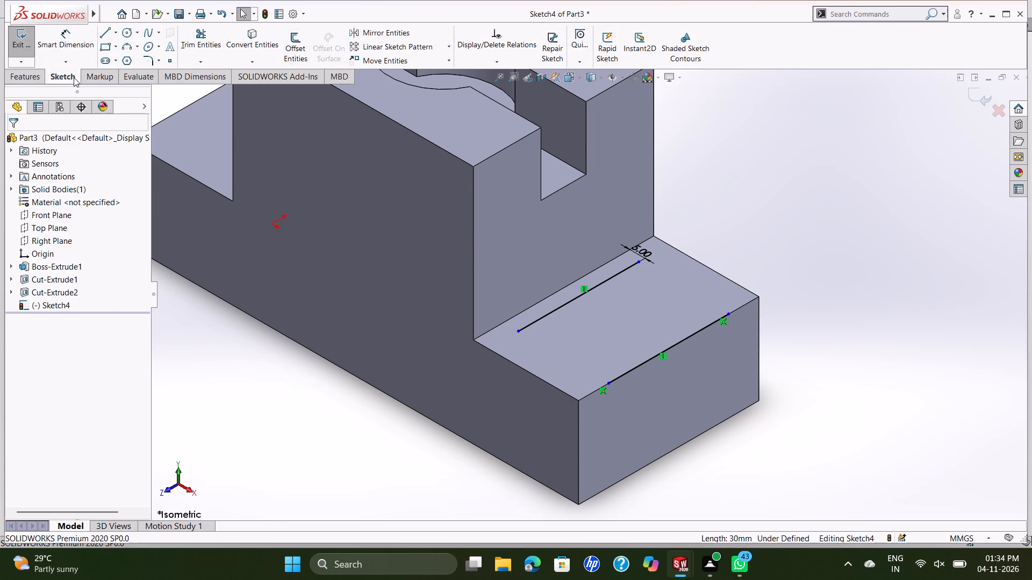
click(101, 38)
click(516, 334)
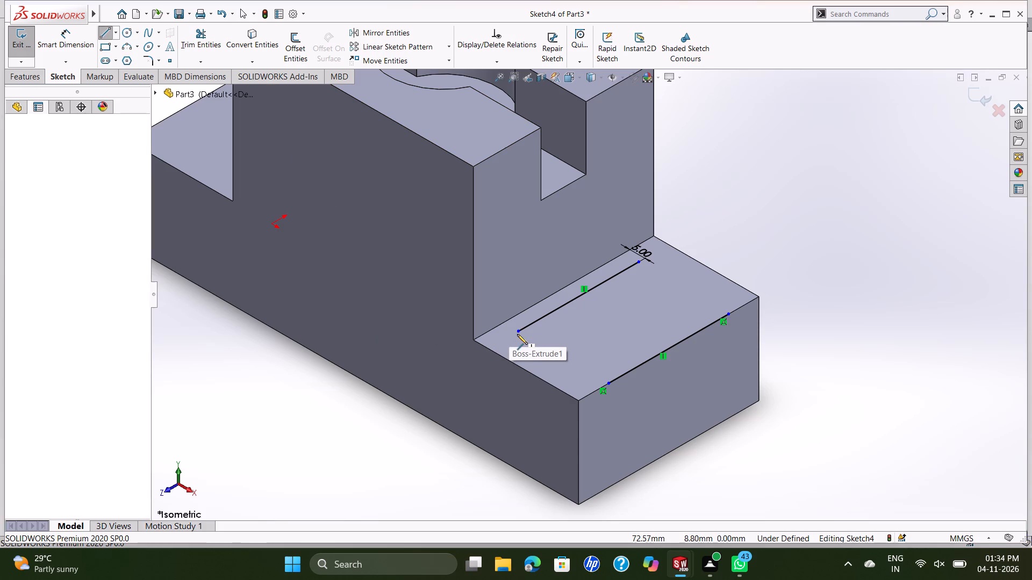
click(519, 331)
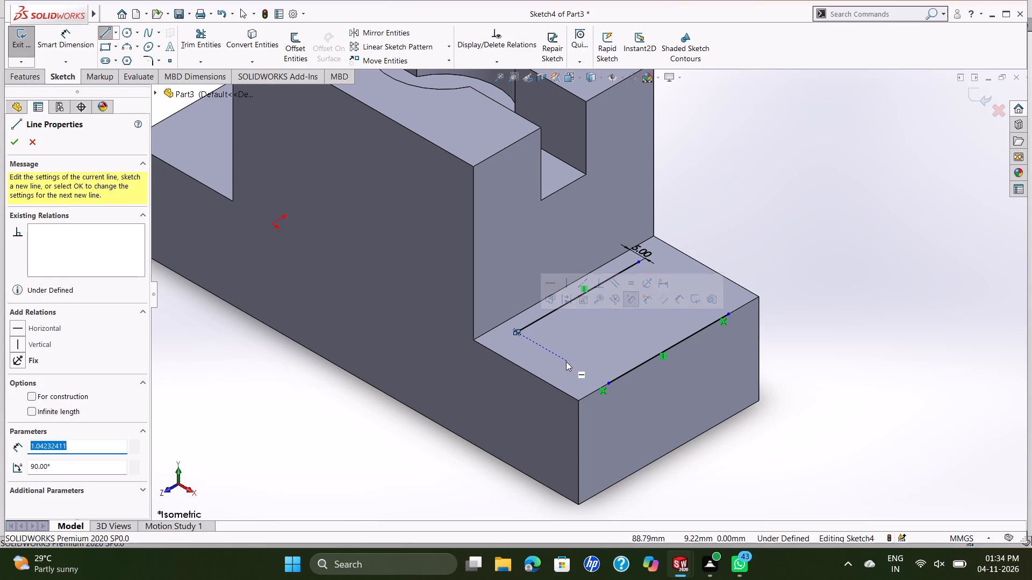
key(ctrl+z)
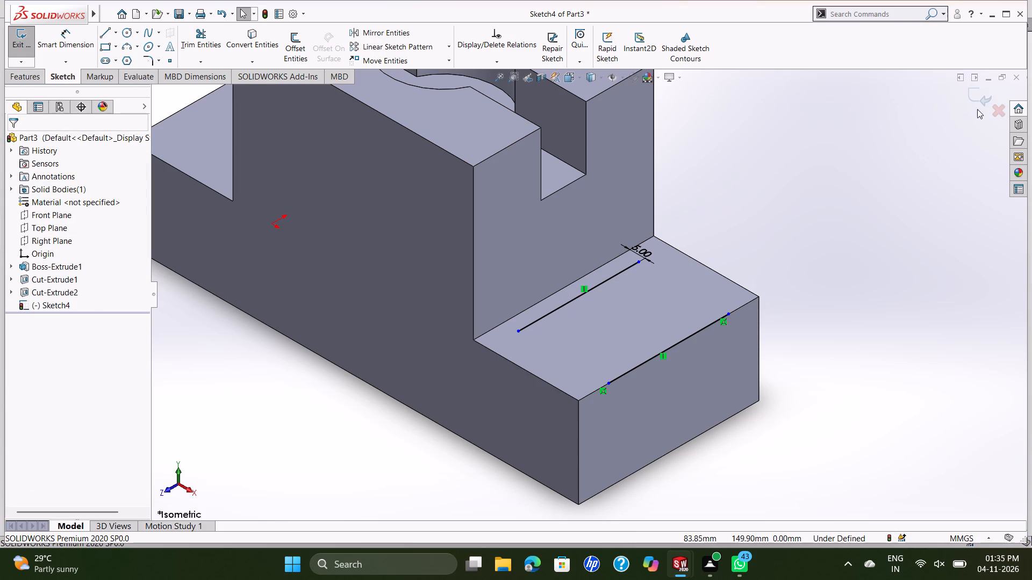
Discard the changes made to the rectangle sketch on the lower step and exit the sketch.
click(990, 106)
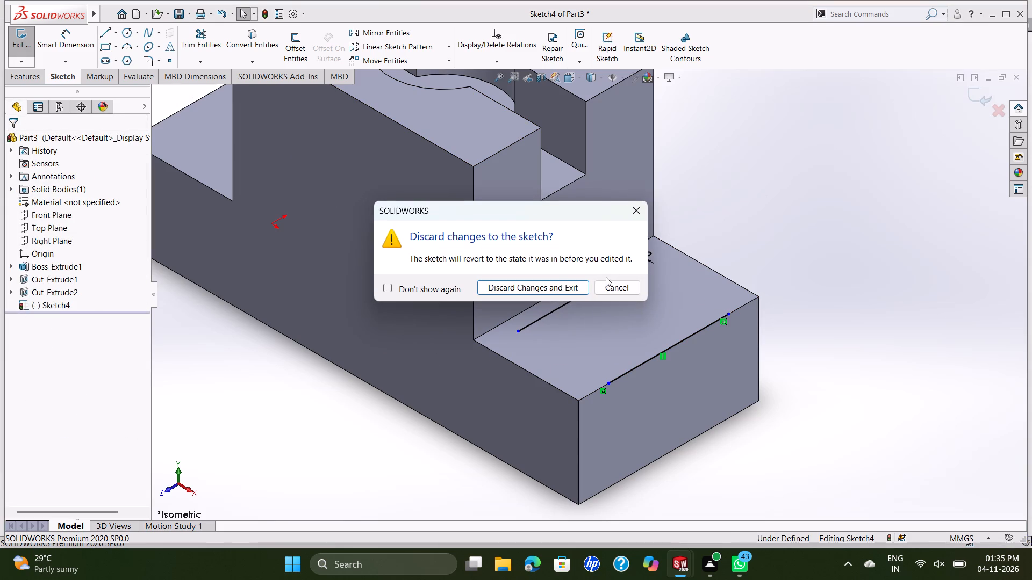
click(574, 288)
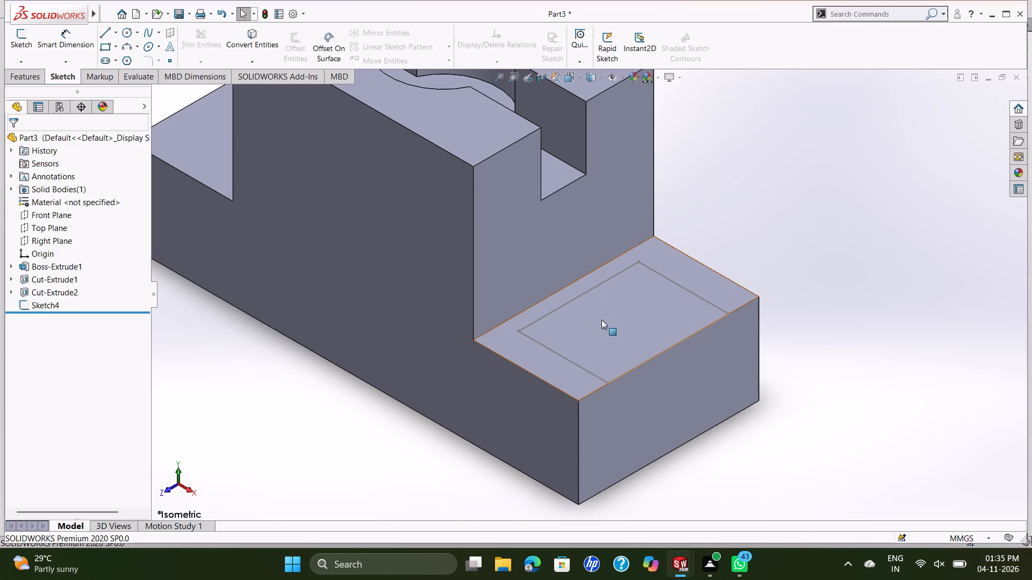
Start a new sketch on the lower step's top face.
click(581, 299)
double_click(579, 297)
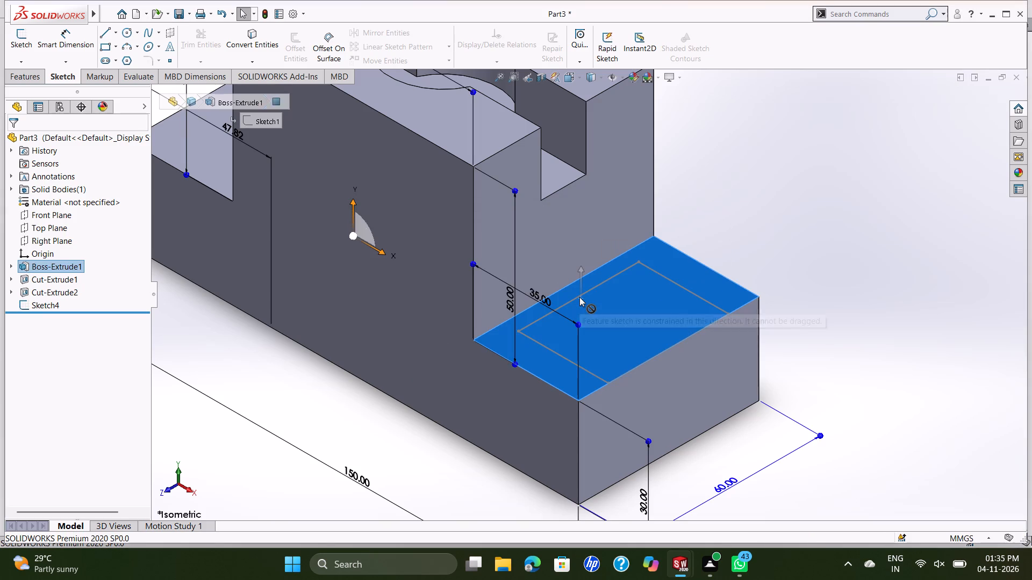
right_click(594, 307)
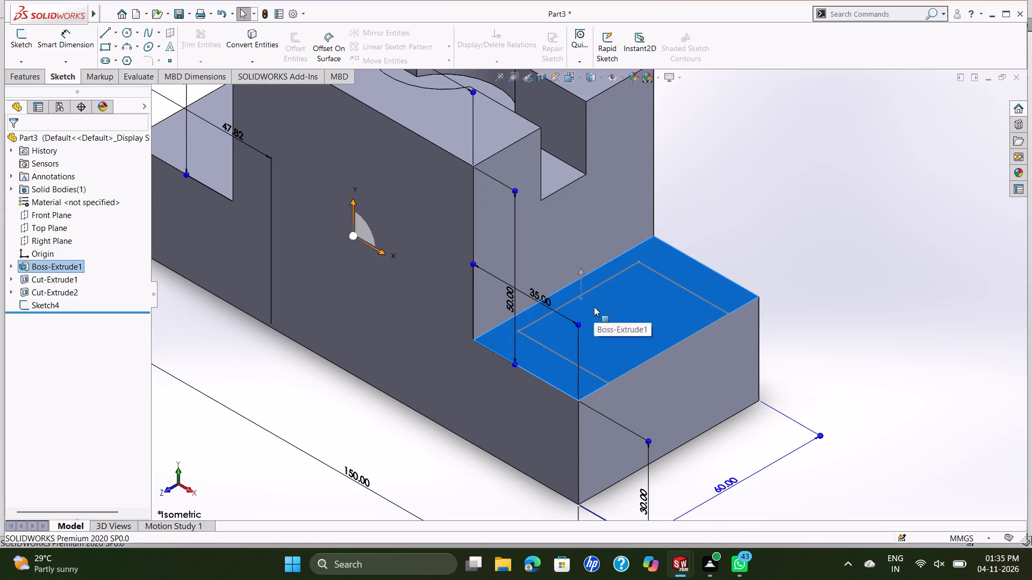
key(Escape)
click(553, 322)
right_click(556, 322)
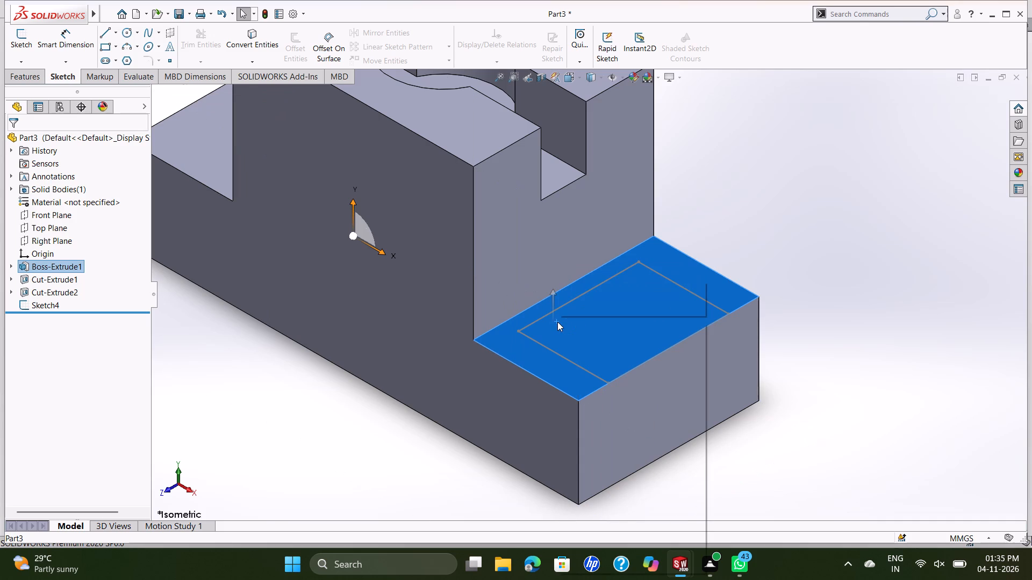
click(583, 307)
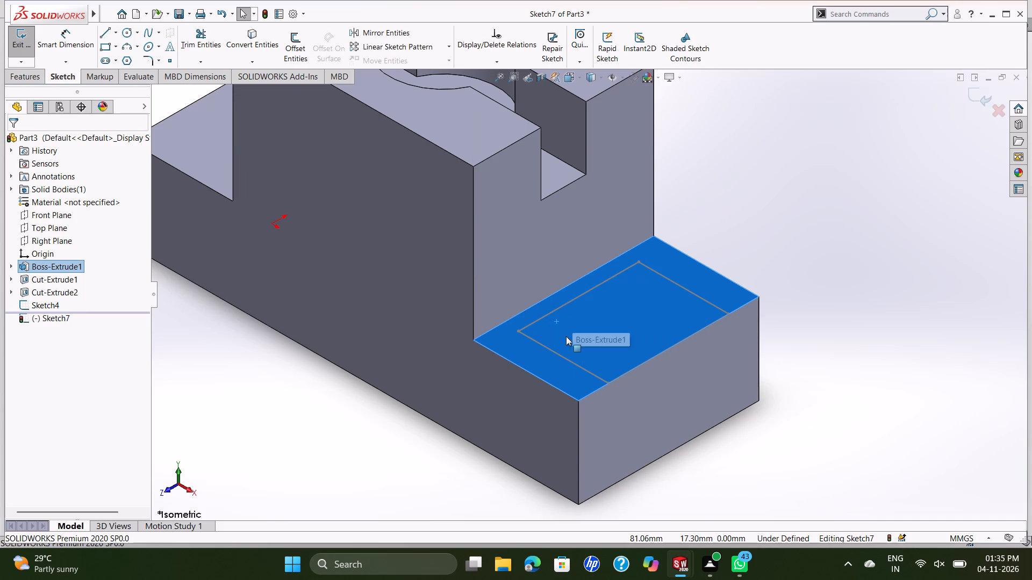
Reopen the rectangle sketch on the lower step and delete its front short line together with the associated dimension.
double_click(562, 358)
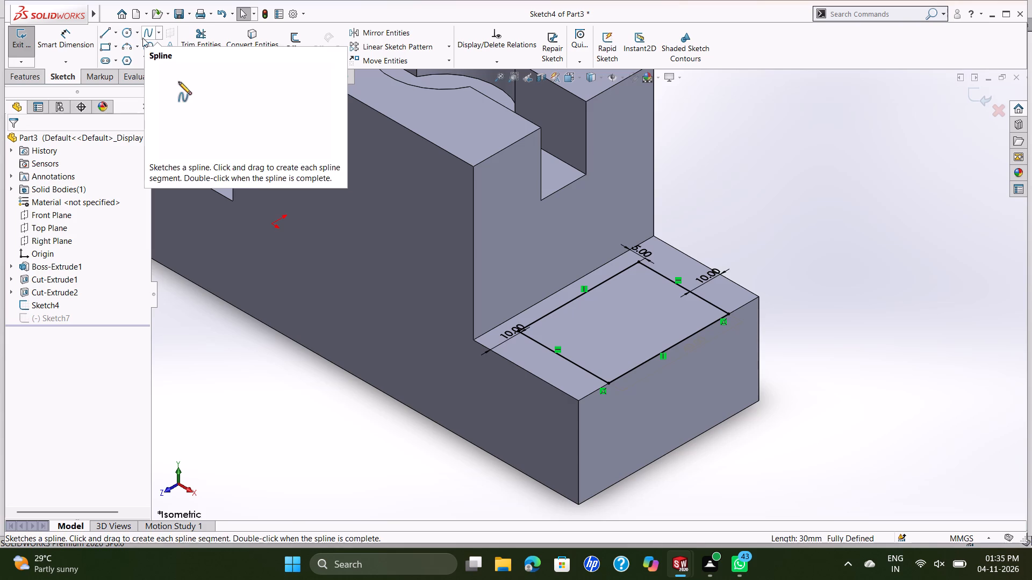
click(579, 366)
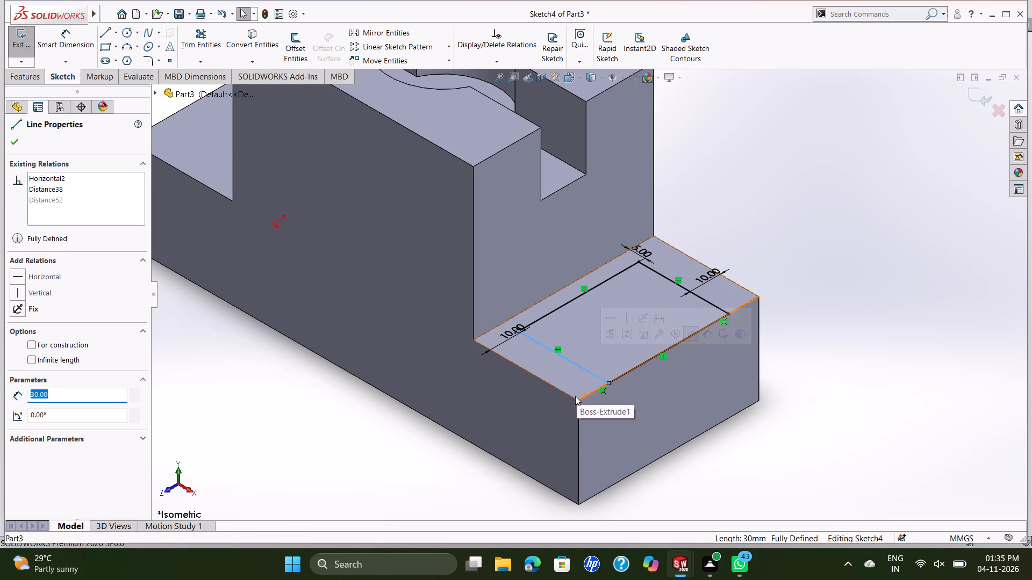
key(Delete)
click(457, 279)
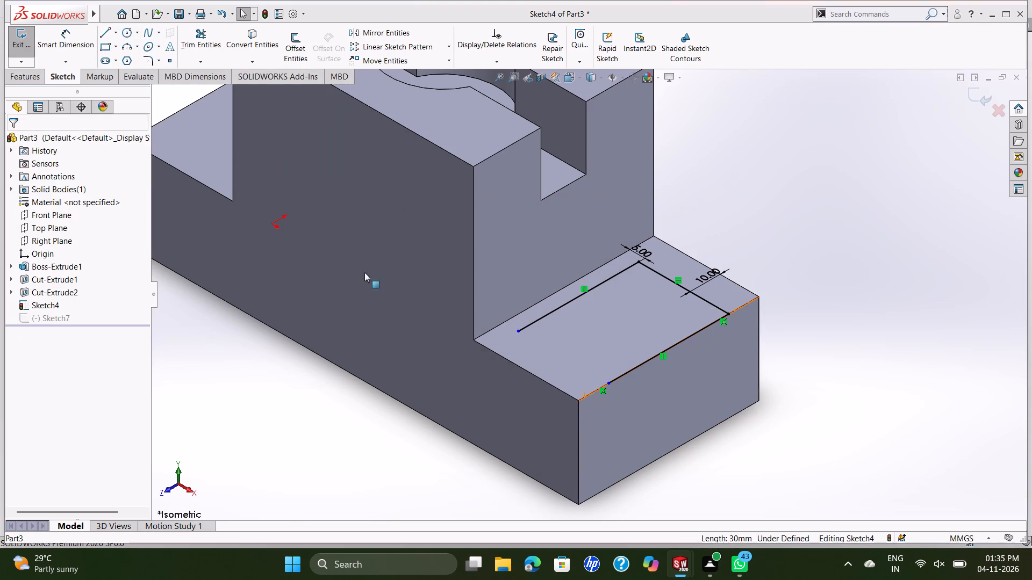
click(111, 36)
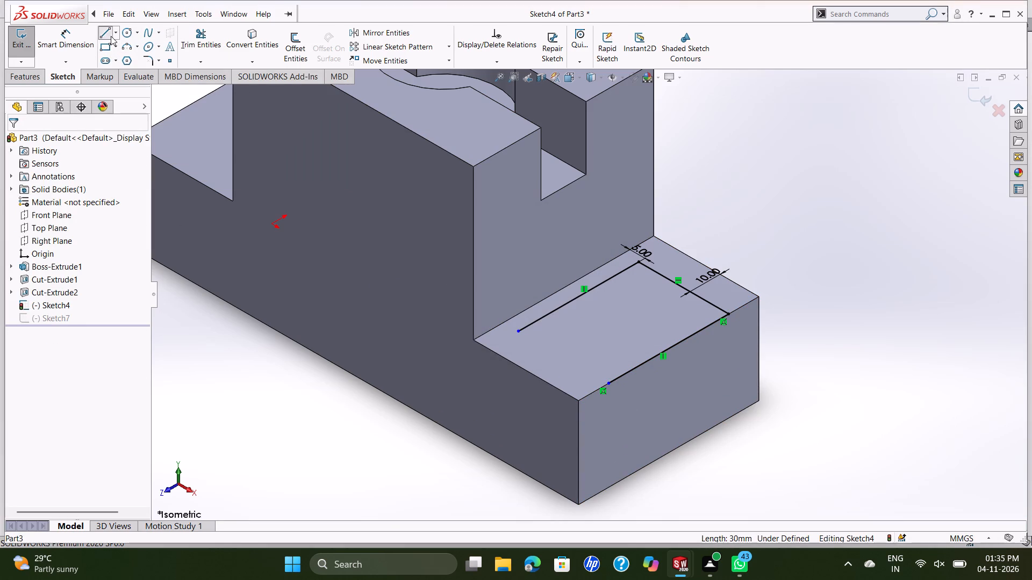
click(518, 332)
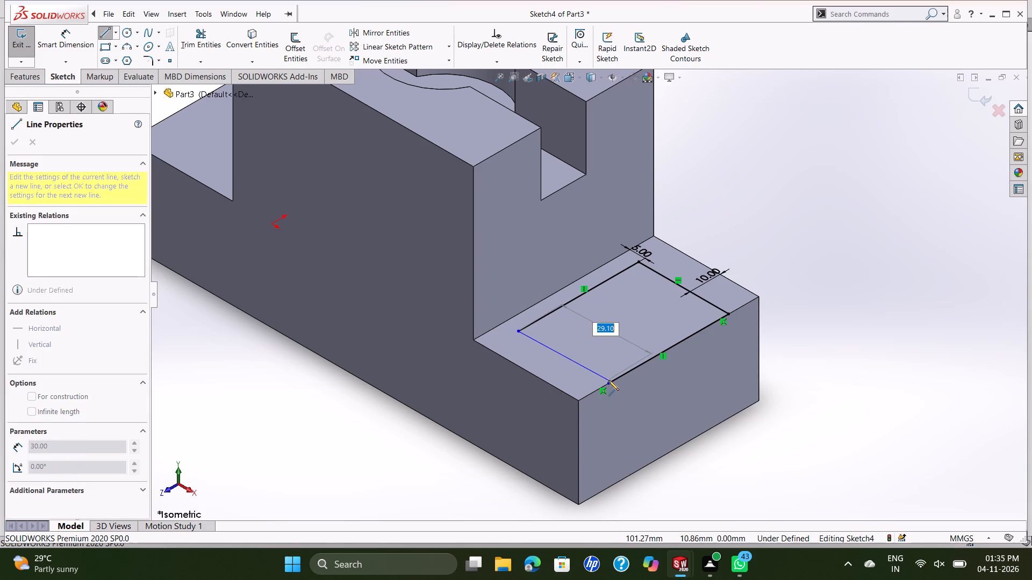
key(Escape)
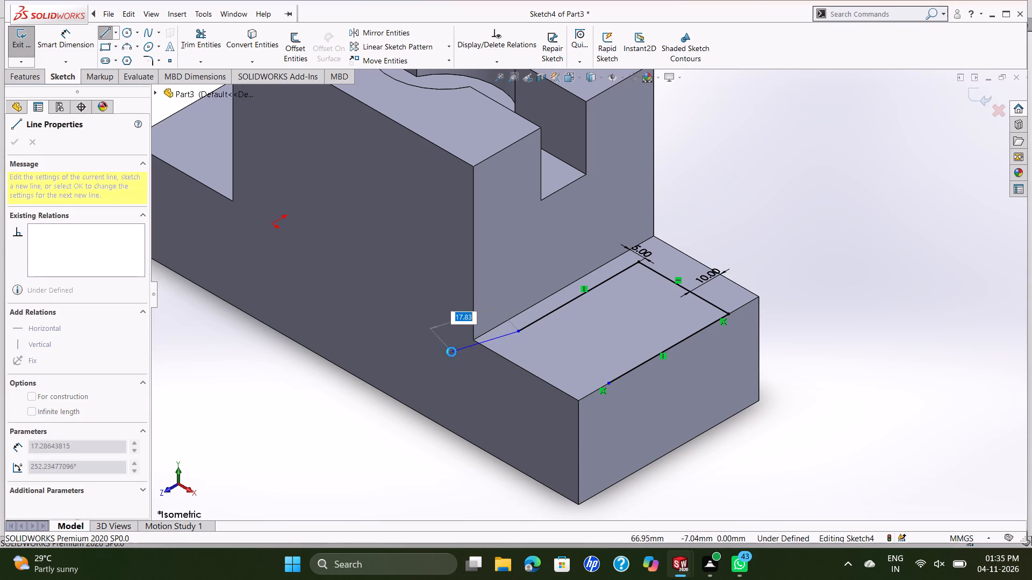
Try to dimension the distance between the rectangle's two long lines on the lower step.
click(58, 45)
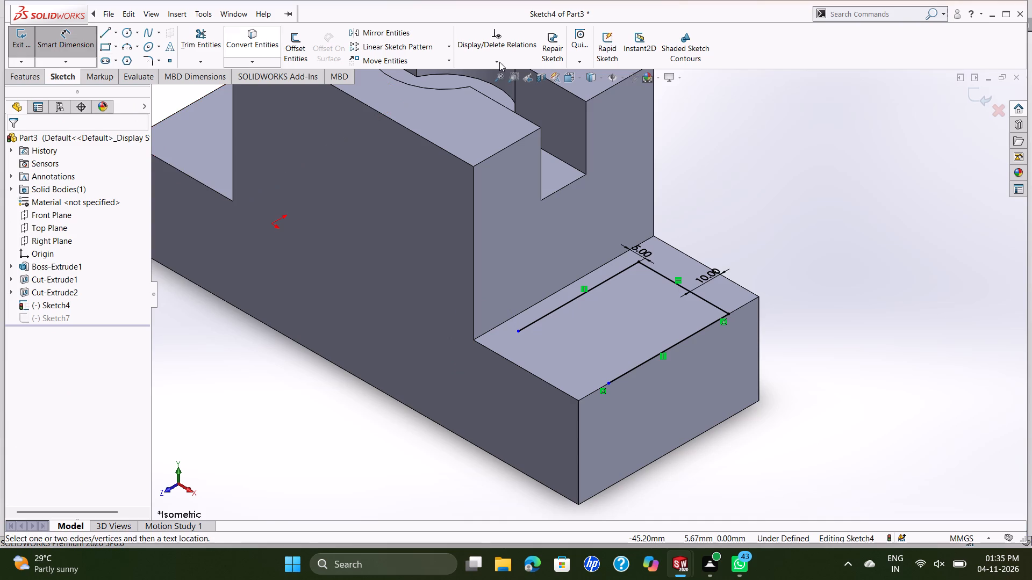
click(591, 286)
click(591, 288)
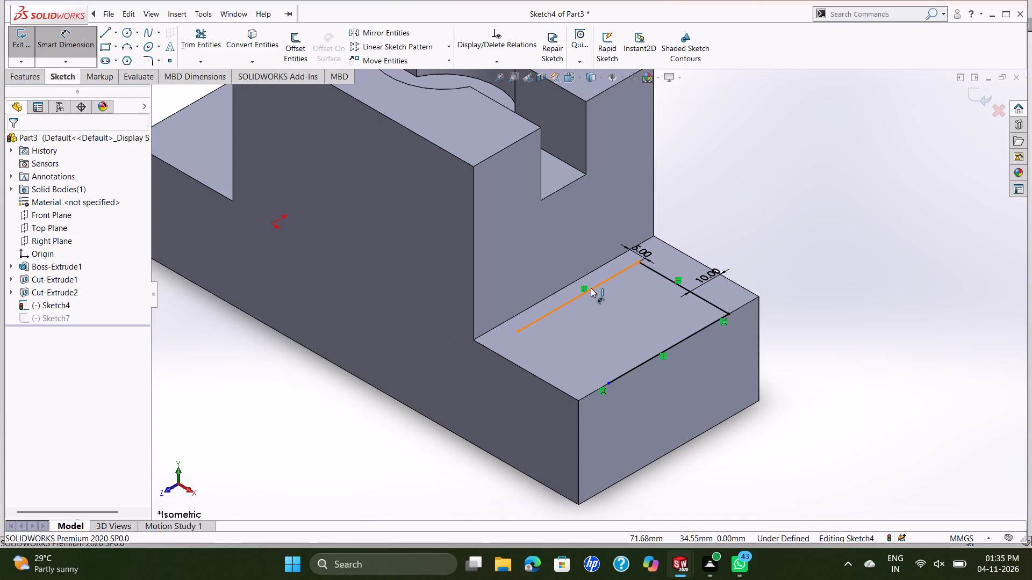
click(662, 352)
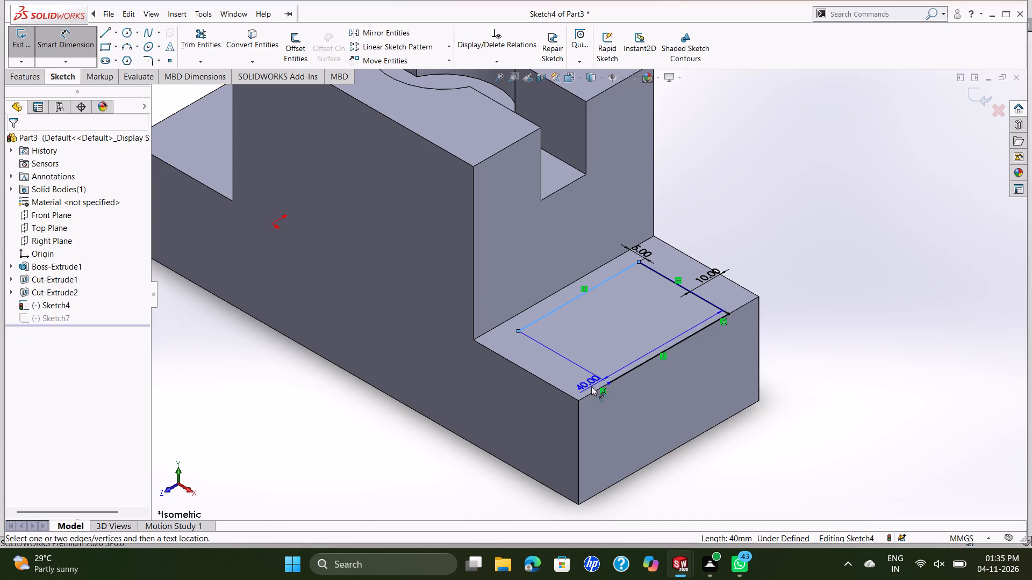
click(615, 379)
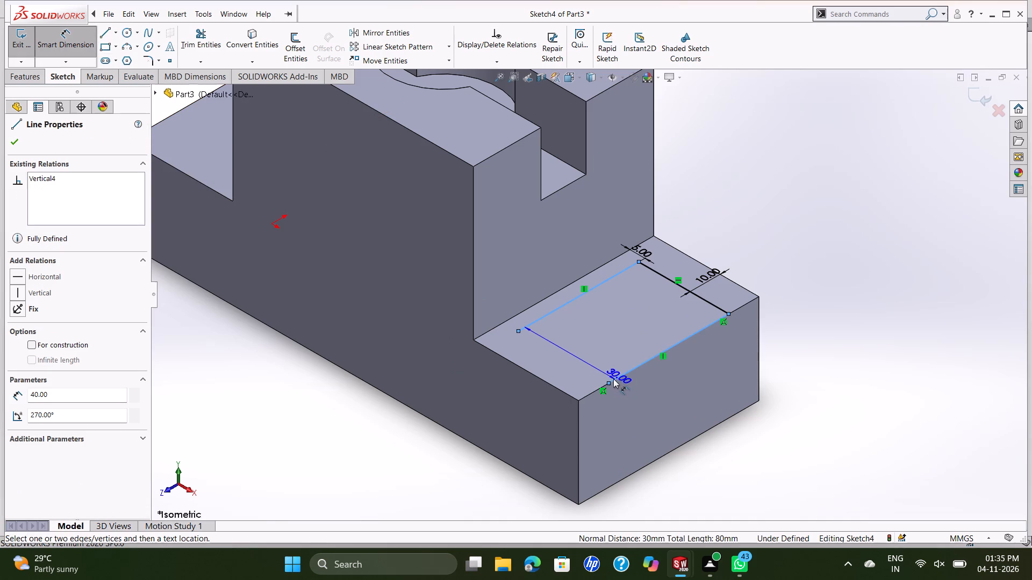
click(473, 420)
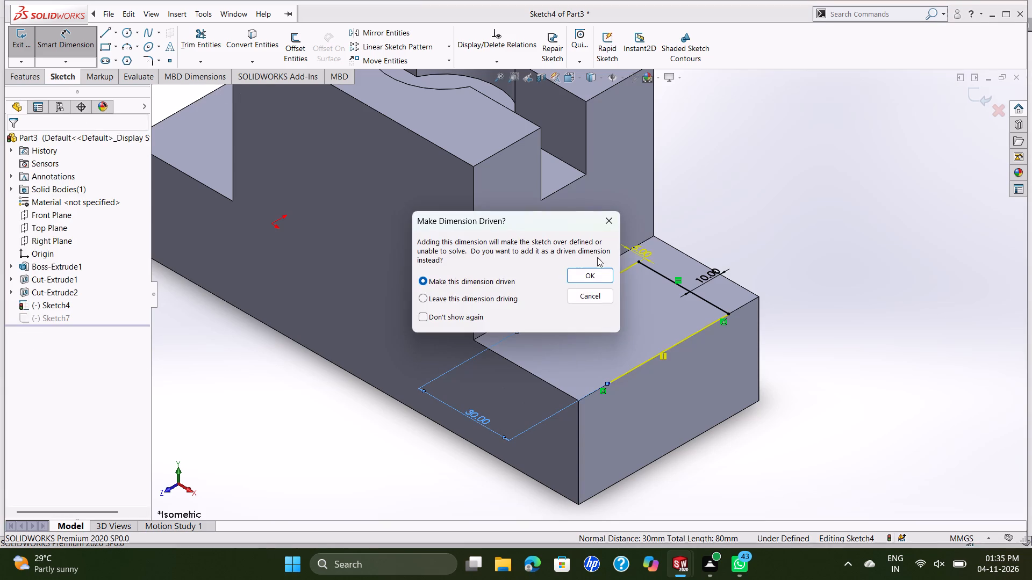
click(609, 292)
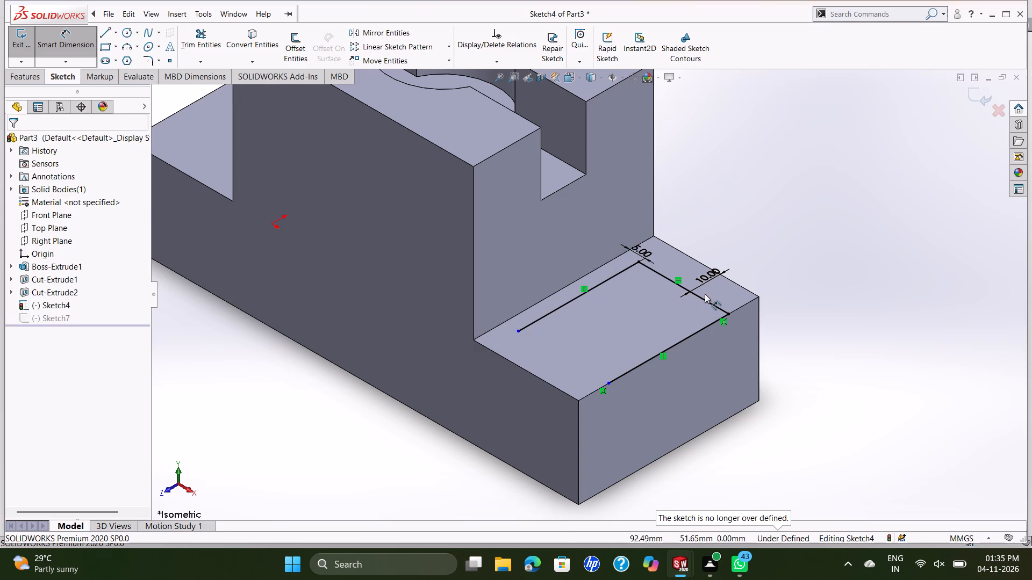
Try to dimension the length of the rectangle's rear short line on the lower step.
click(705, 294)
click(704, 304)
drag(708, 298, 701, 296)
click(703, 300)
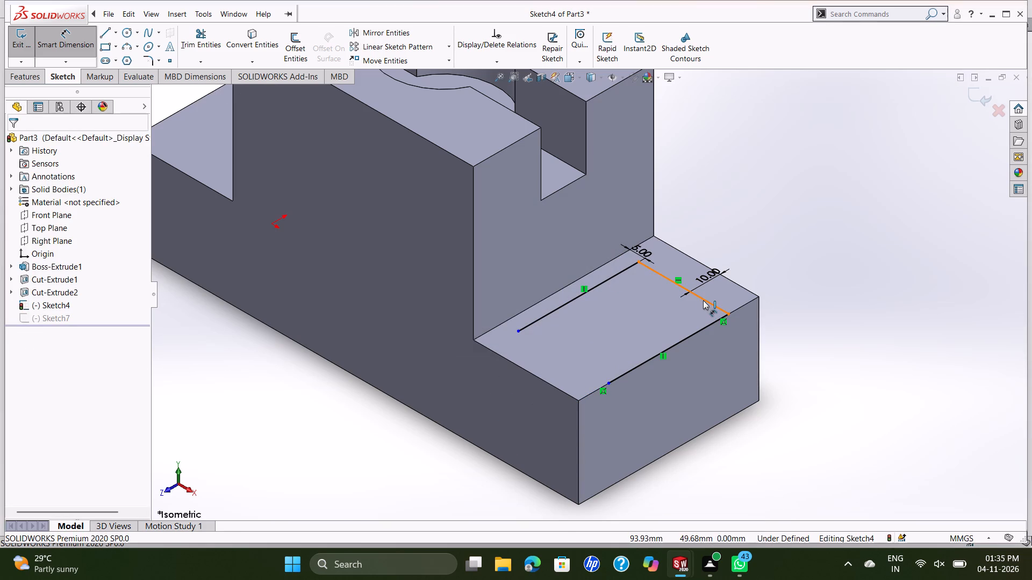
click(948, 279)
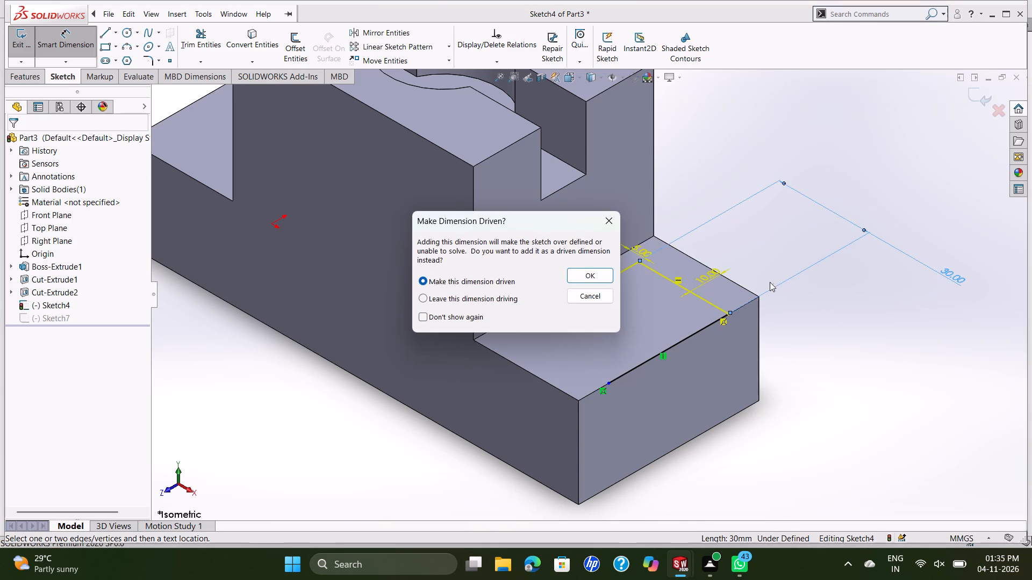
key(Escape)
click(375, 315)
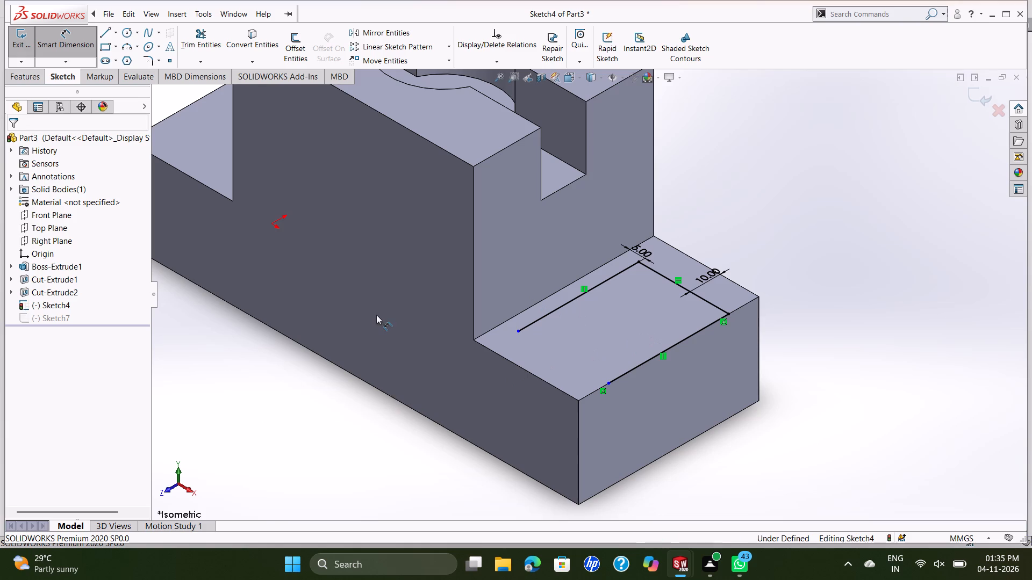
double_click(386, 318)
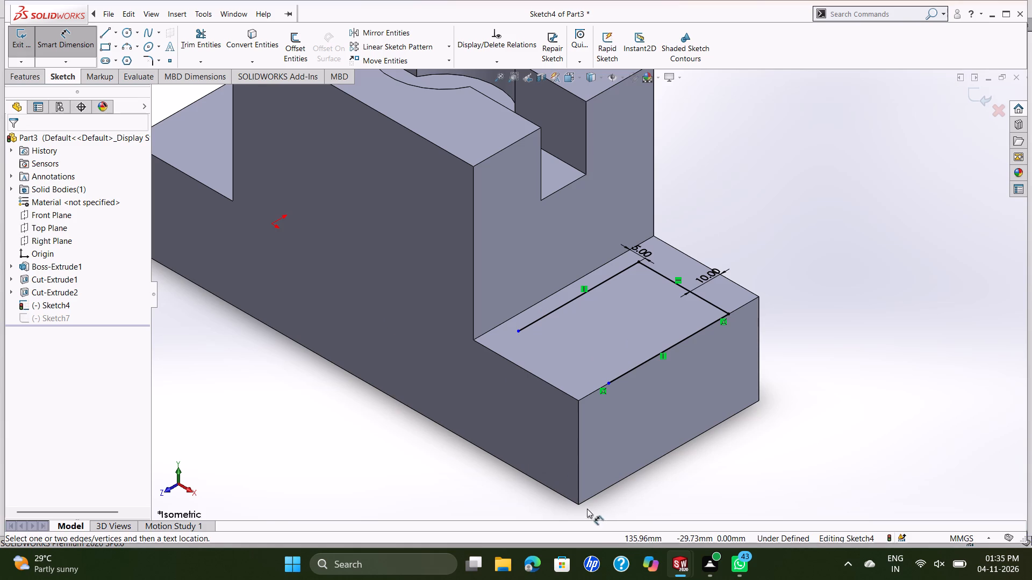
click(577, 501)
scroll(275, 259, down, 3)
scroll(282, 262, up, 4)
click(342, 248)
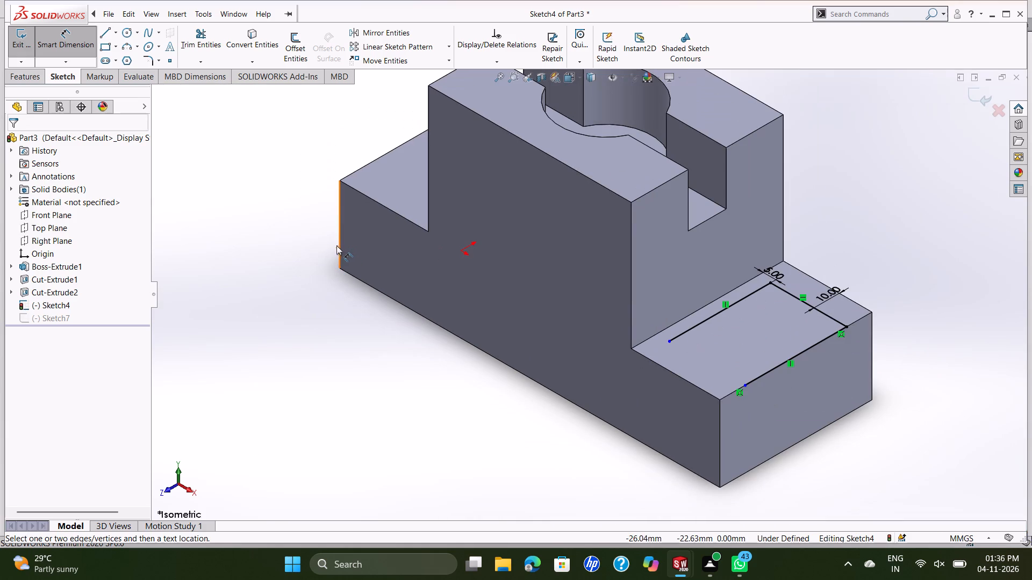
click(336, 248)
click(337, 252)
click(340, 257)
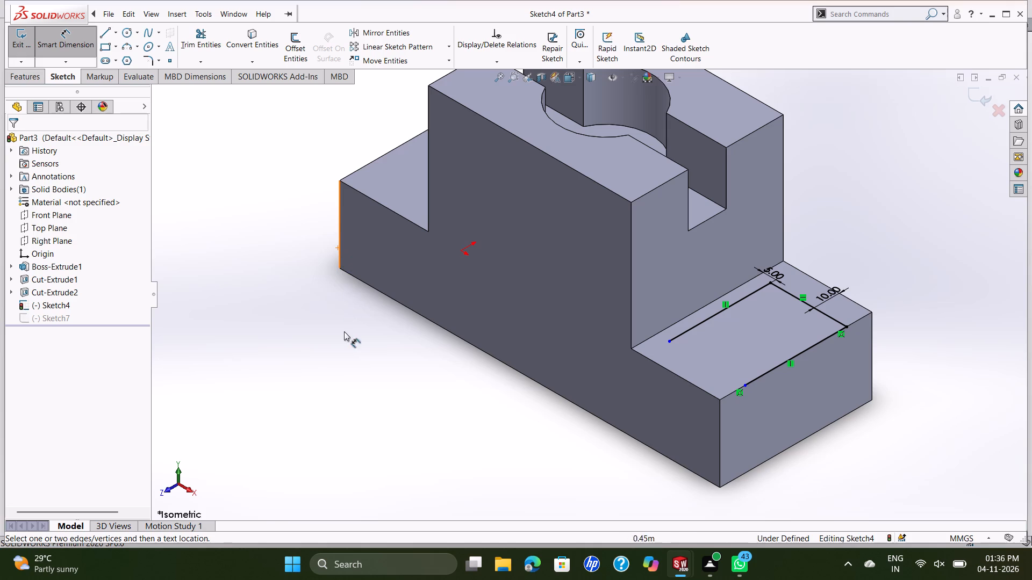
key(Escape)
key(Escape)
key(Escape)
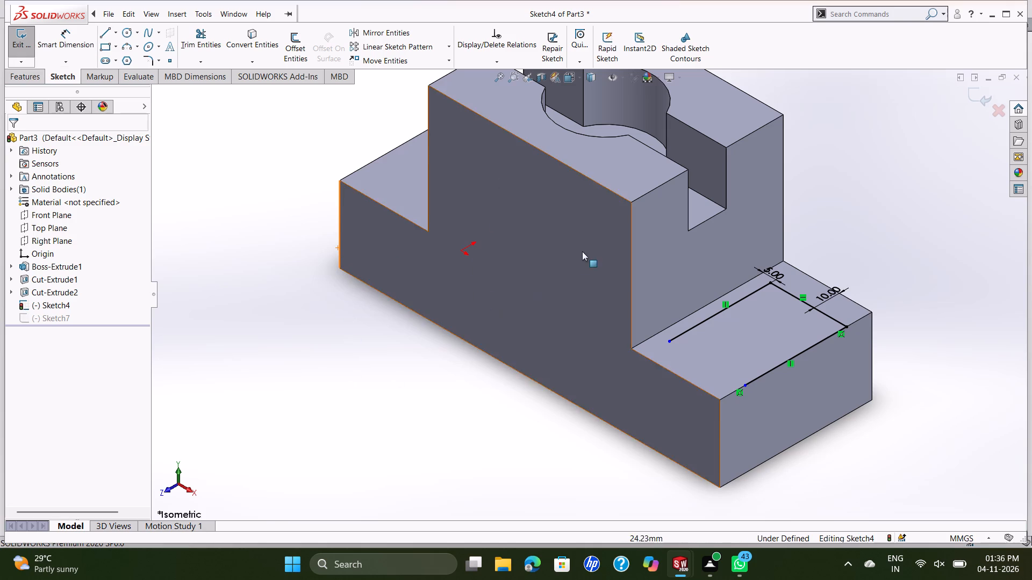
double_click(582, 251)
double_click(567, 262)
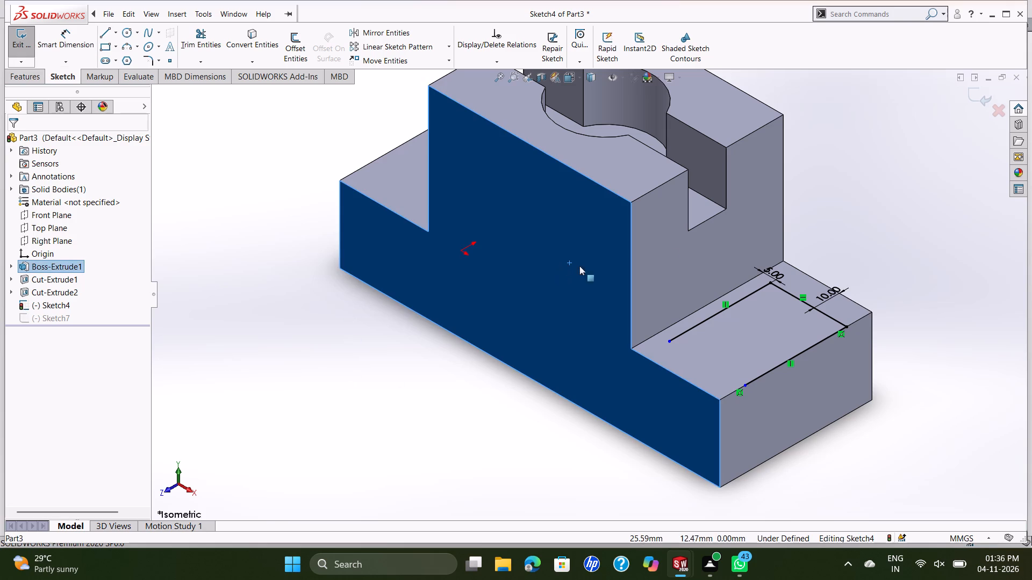
Discard the changes made to the rectangle sketch on the lower step and exit the sketch.
click(1008, 119)
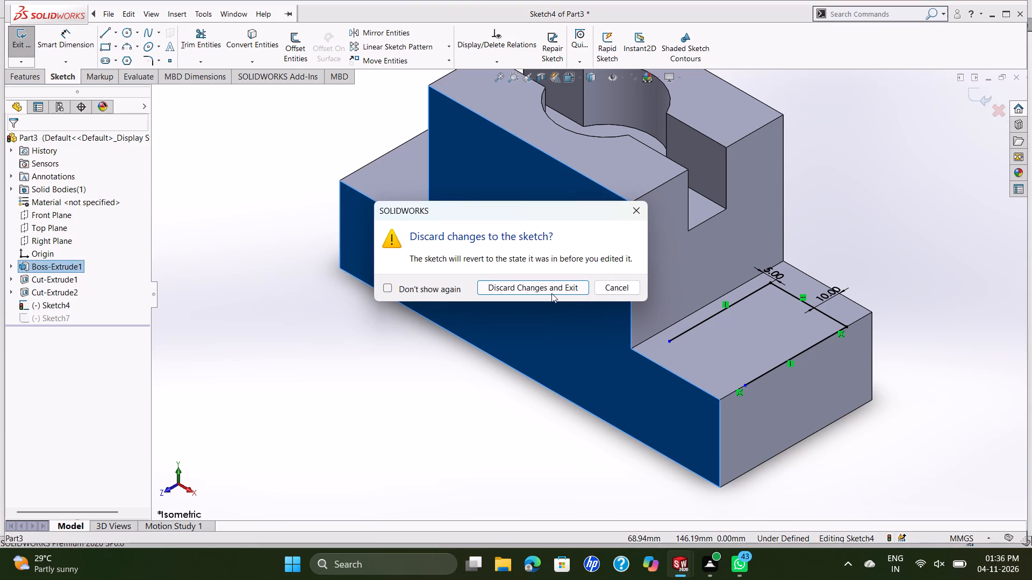
click(551, 290)
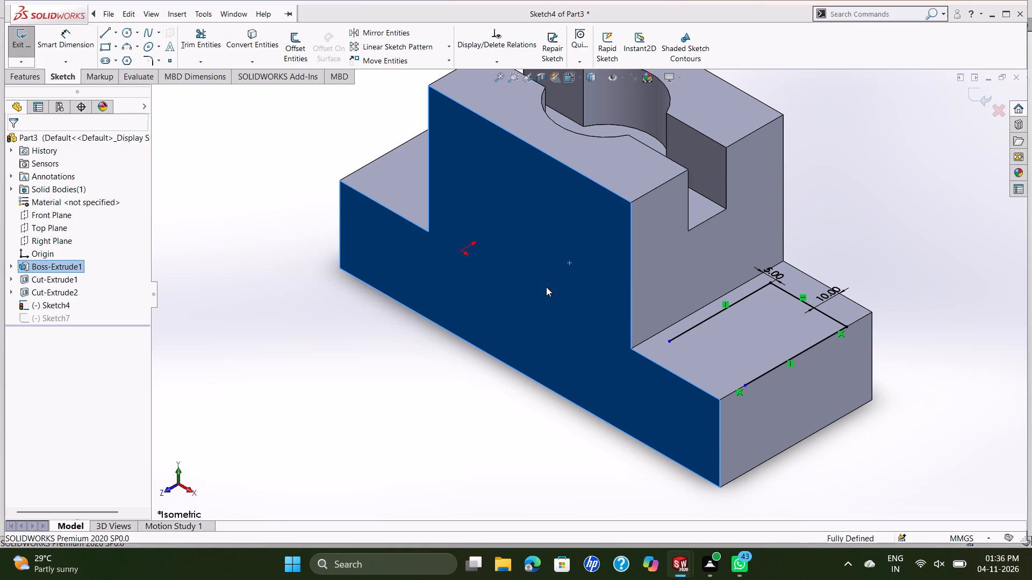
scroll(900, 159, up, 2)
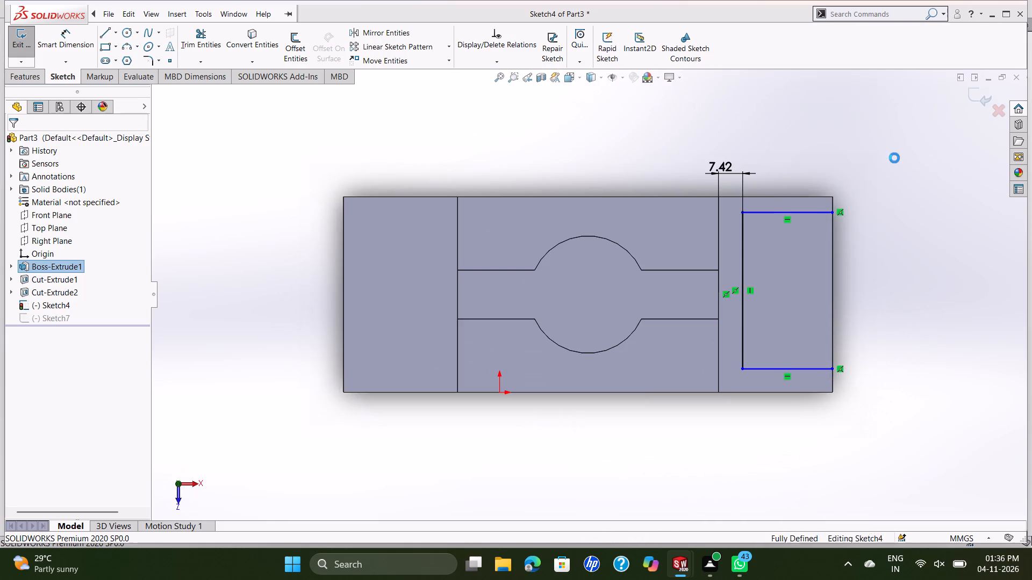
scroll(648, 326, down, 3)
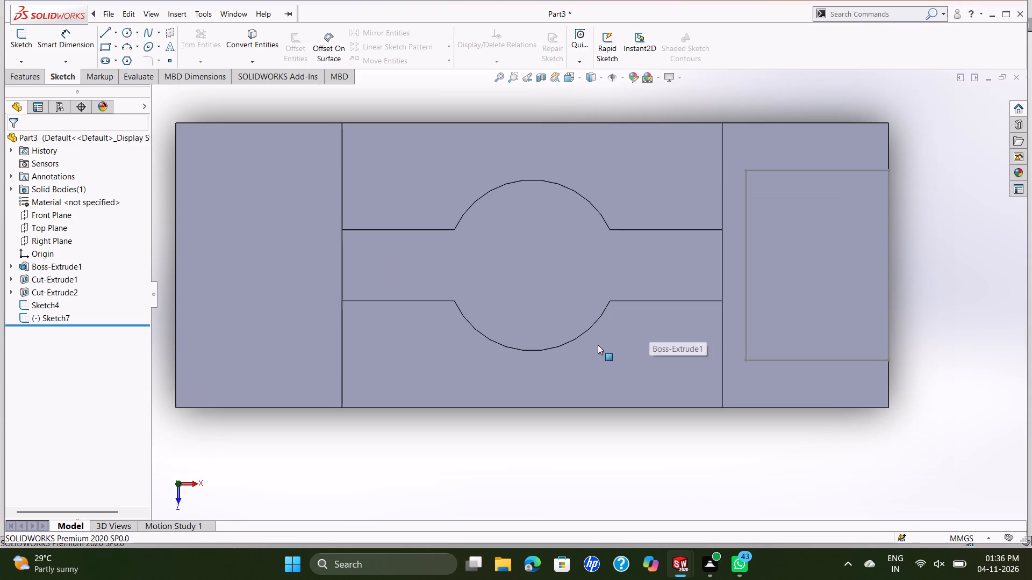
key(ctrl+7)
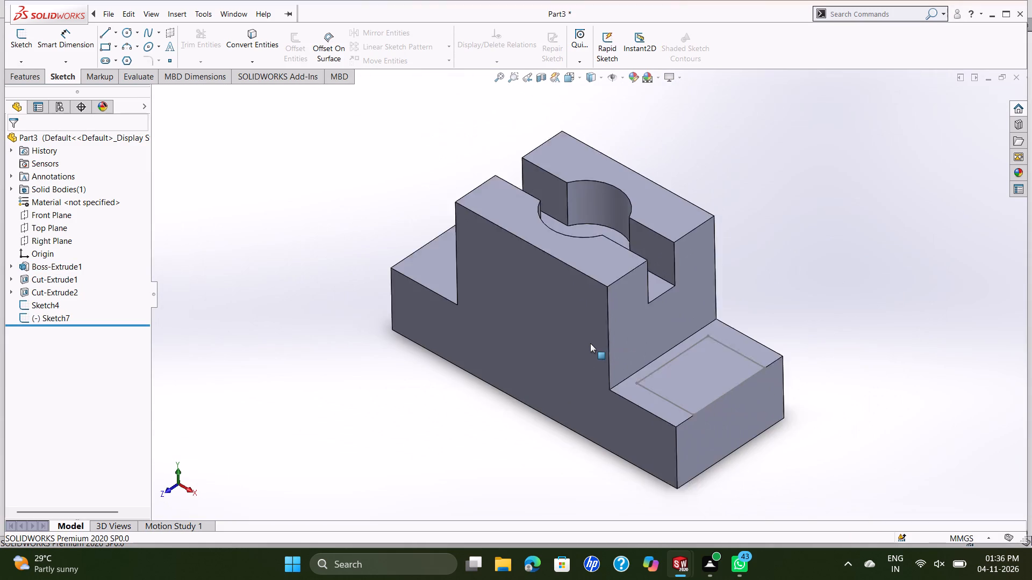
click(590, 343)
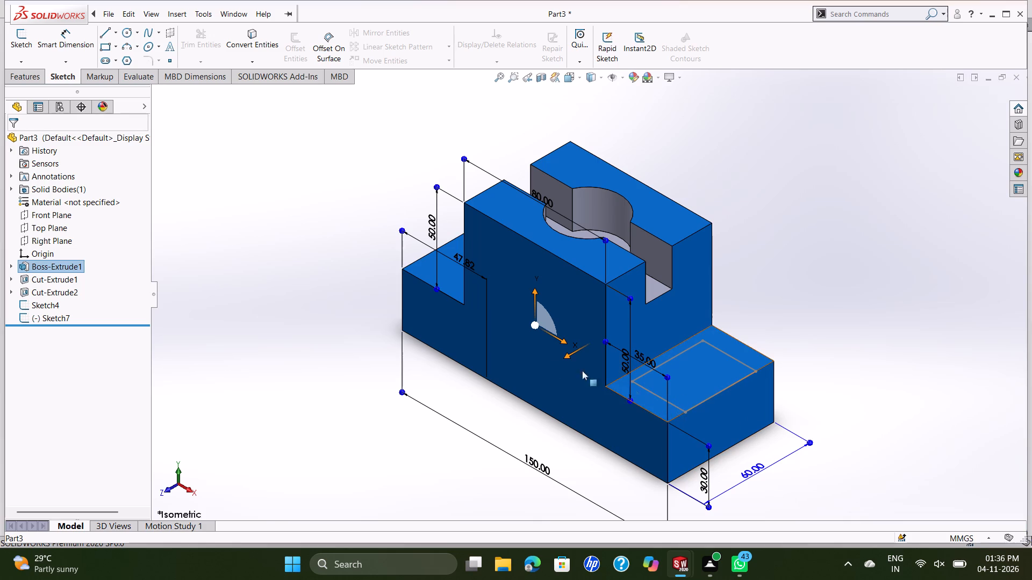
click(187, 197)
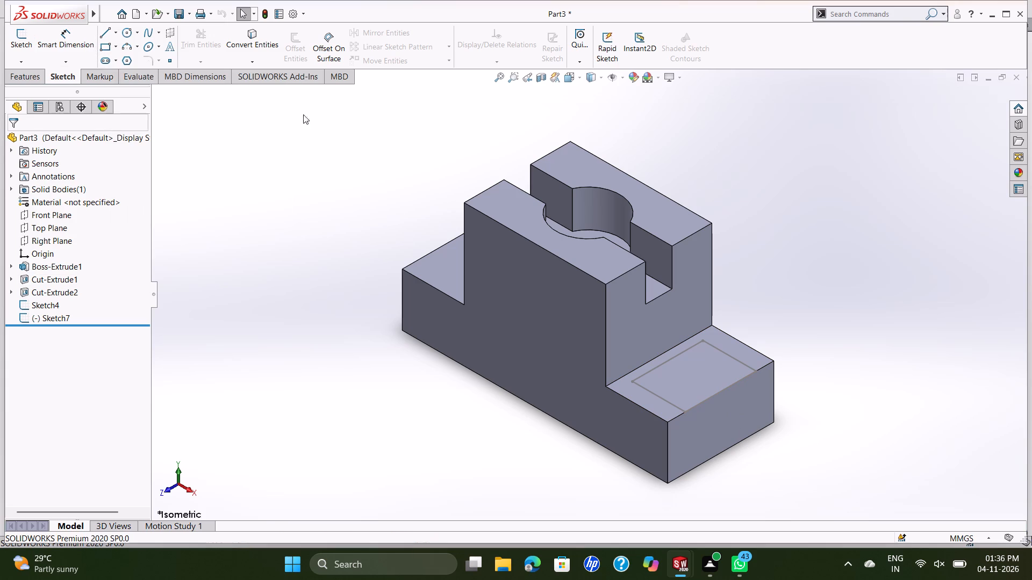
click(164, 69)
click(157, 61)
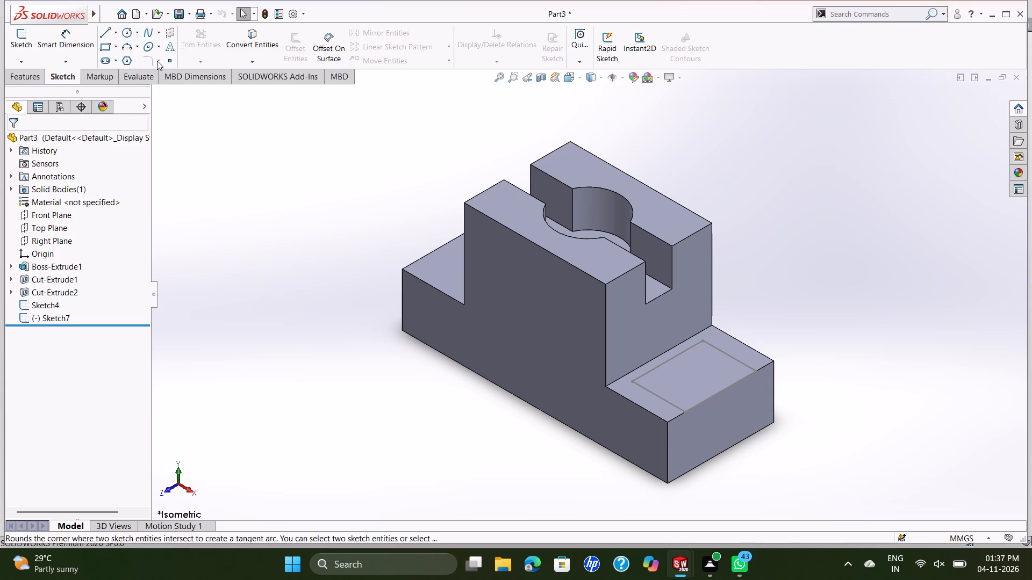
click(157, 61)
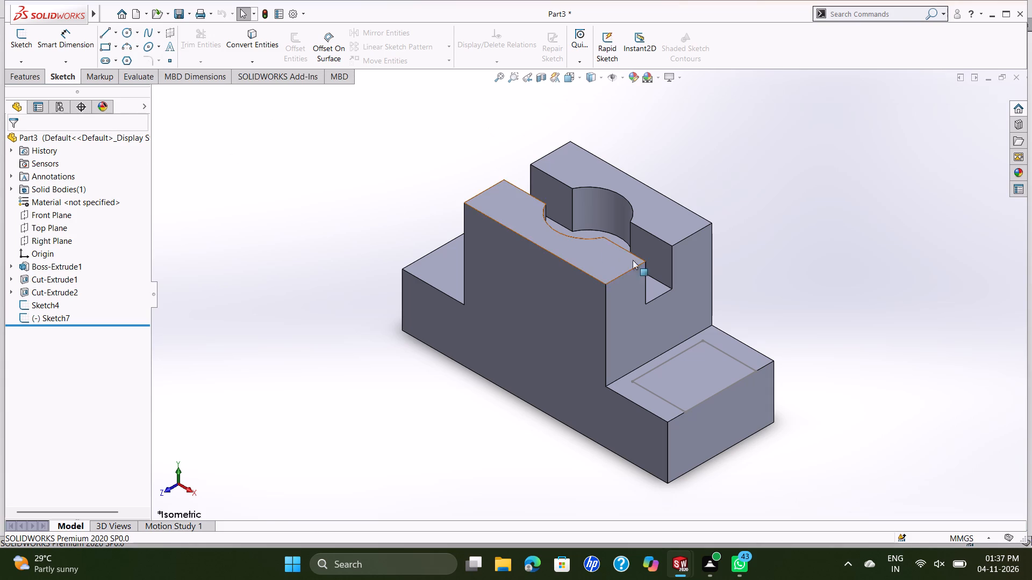
Reopen the rectangle sketch on the lower step for editing.
scroll(711, 268, up, 2)
scroll(693, 338, down, 4)
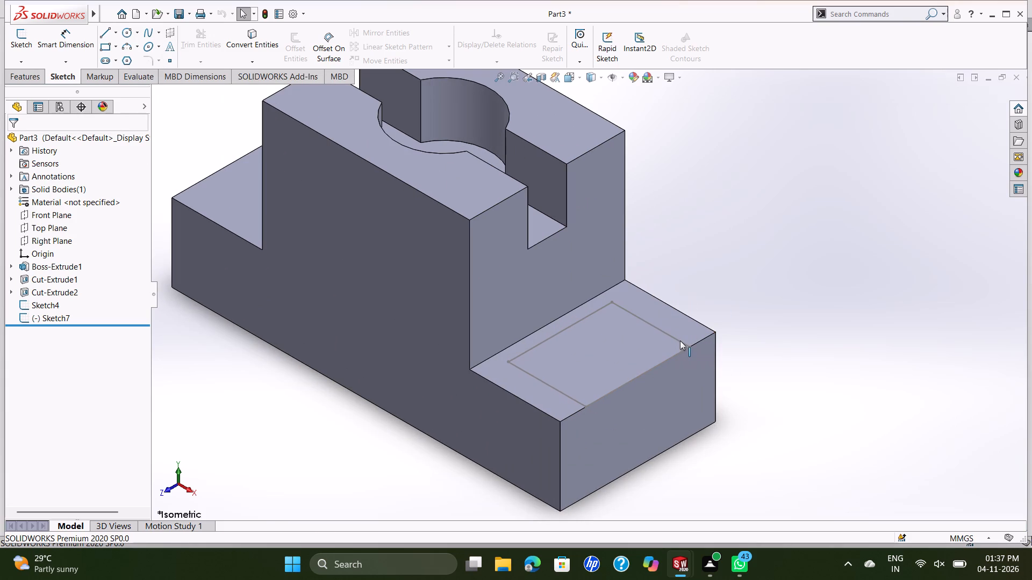
double_click(680, 340)
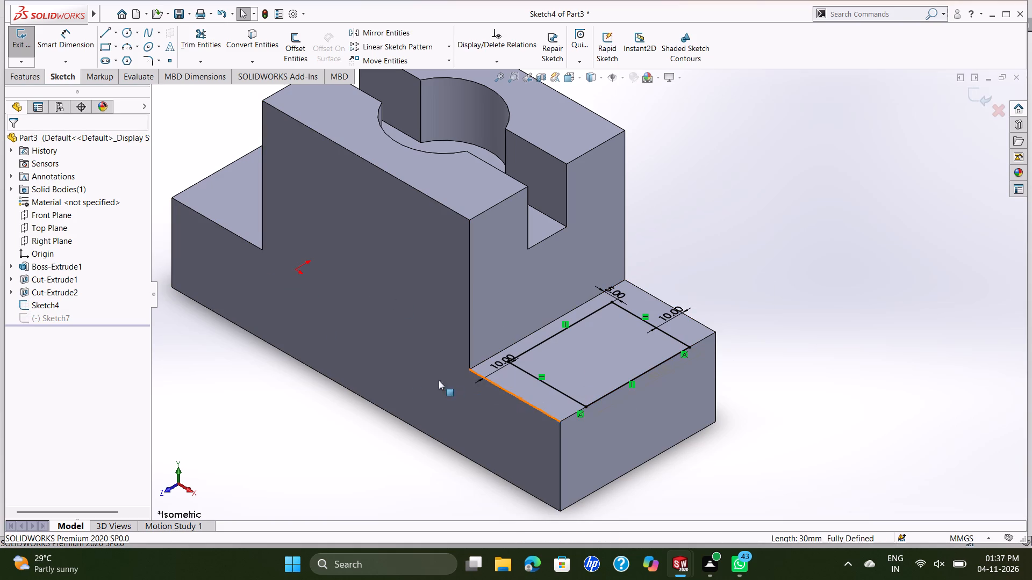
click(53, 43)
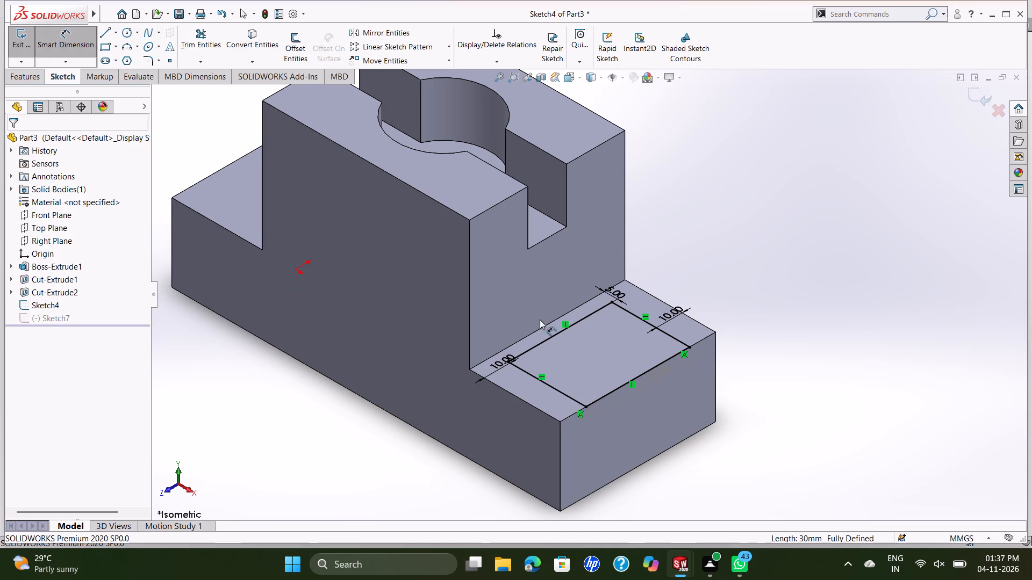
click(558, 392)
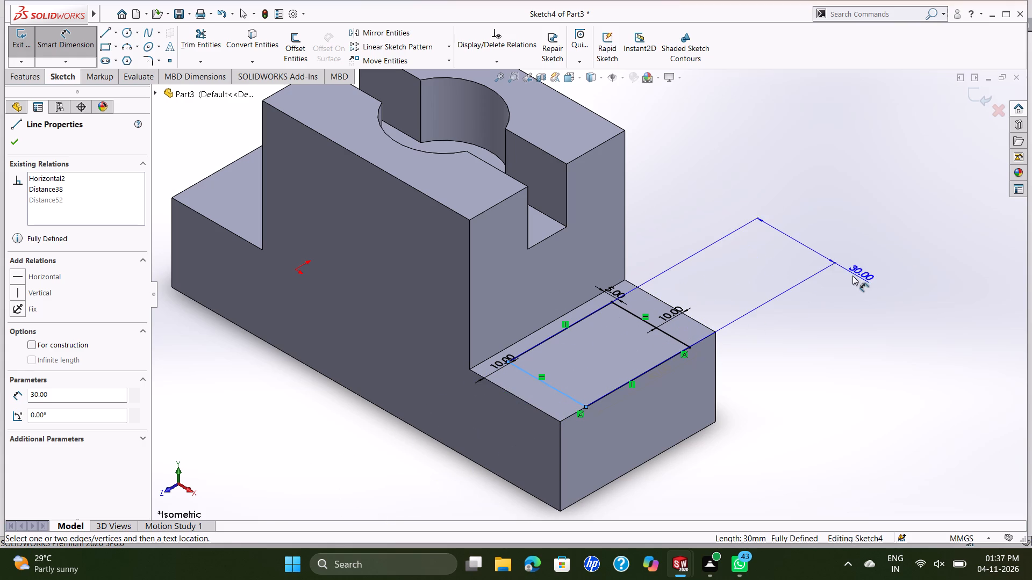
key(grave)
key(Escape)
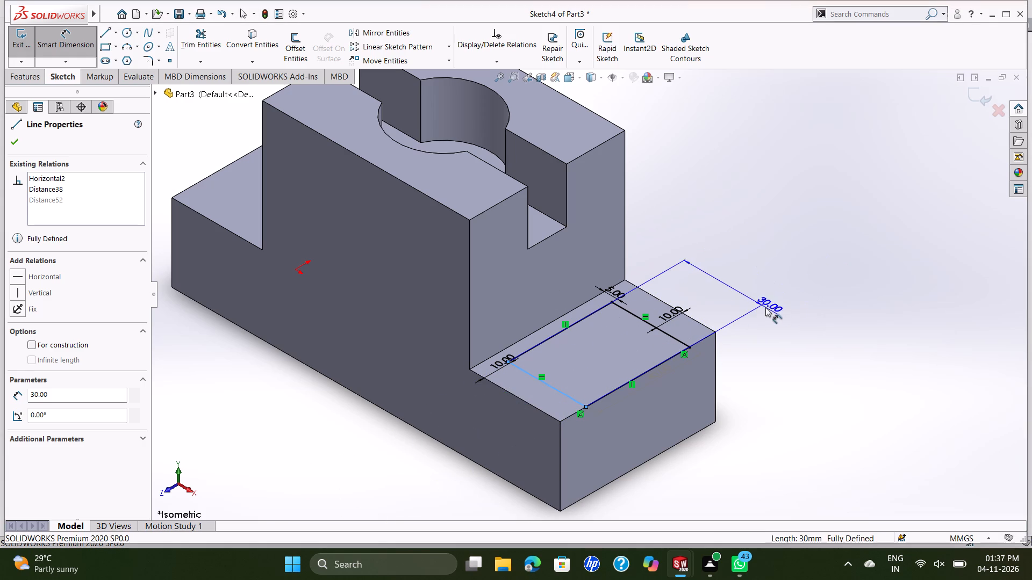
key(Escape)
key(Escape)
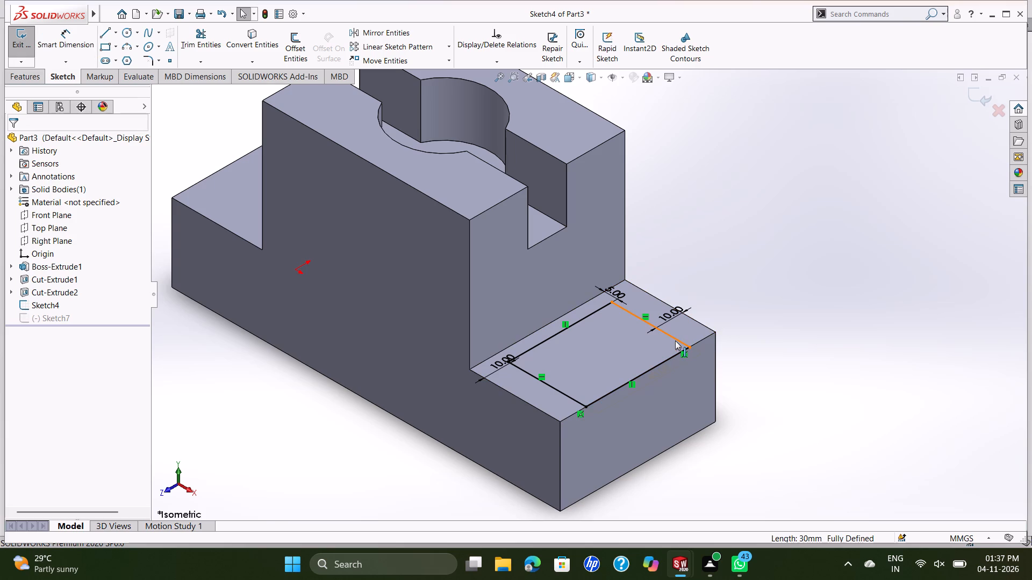
Delete the rectangle's two short lines and its inner long line with their dimensions, keeping only the line on the step's outer edge.
click(675, 340)
key(Delete)
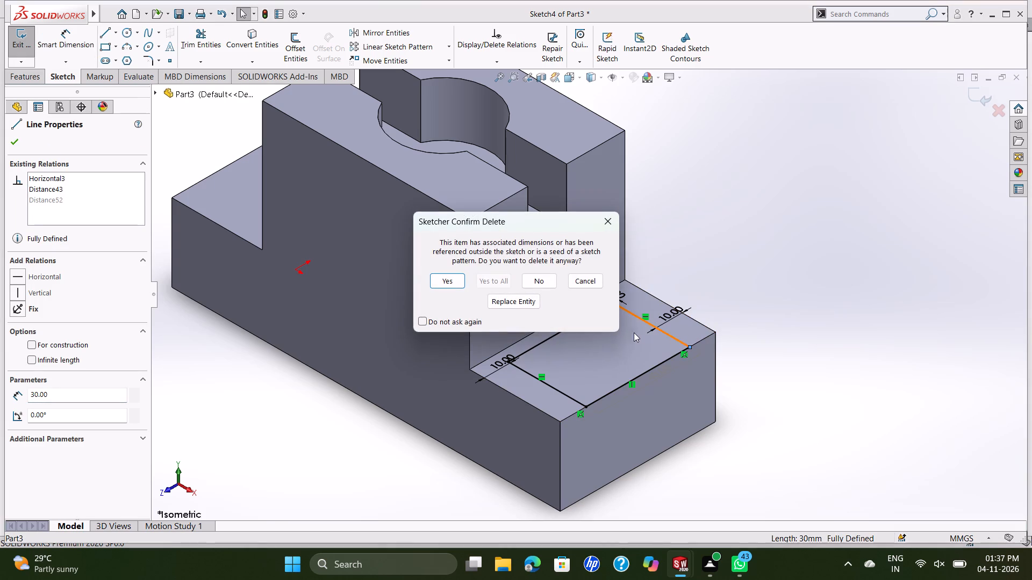
click(439, 278)
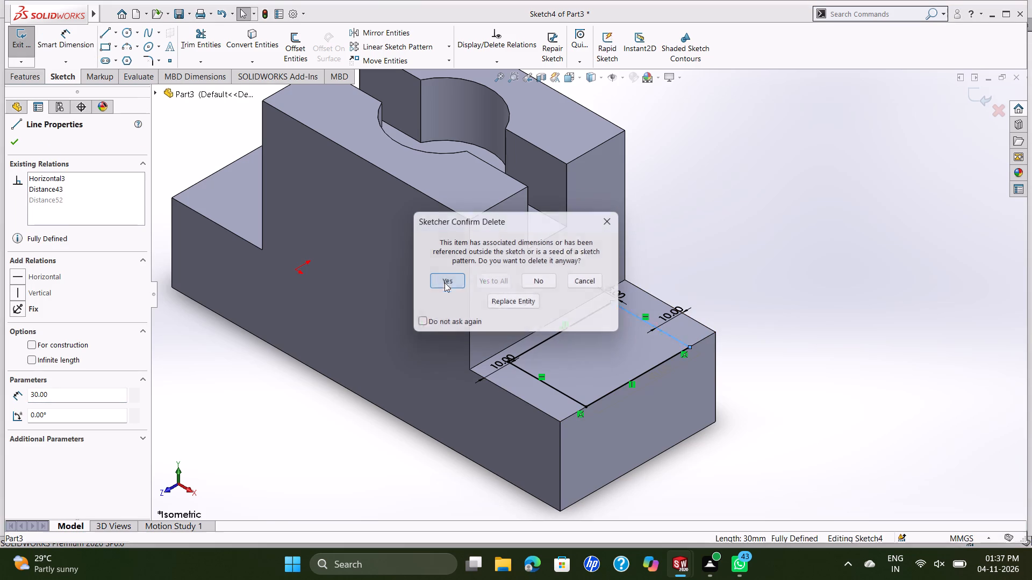
key(Delete)
click(537, 344)
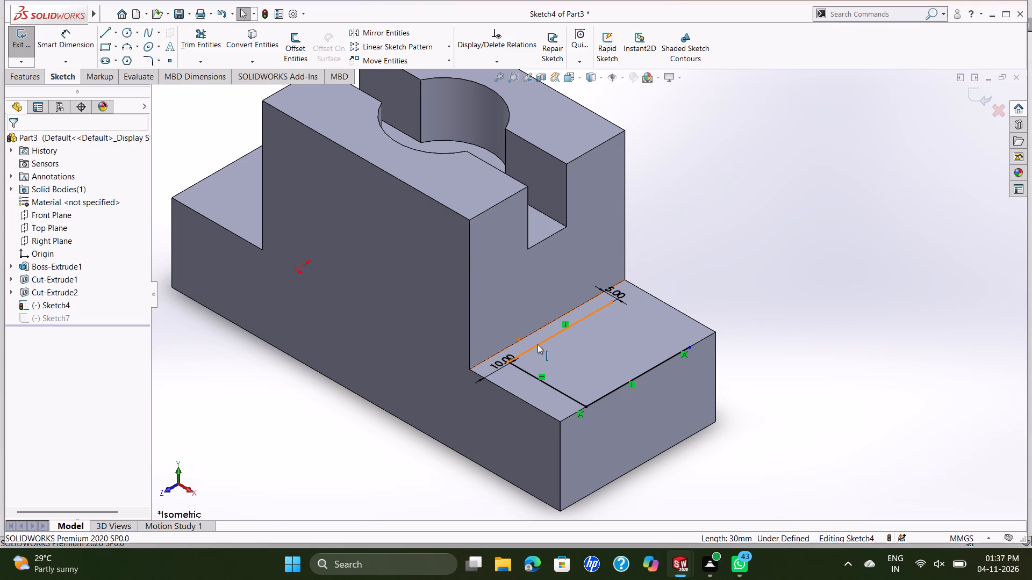
key(Delete)
click(455, 279)
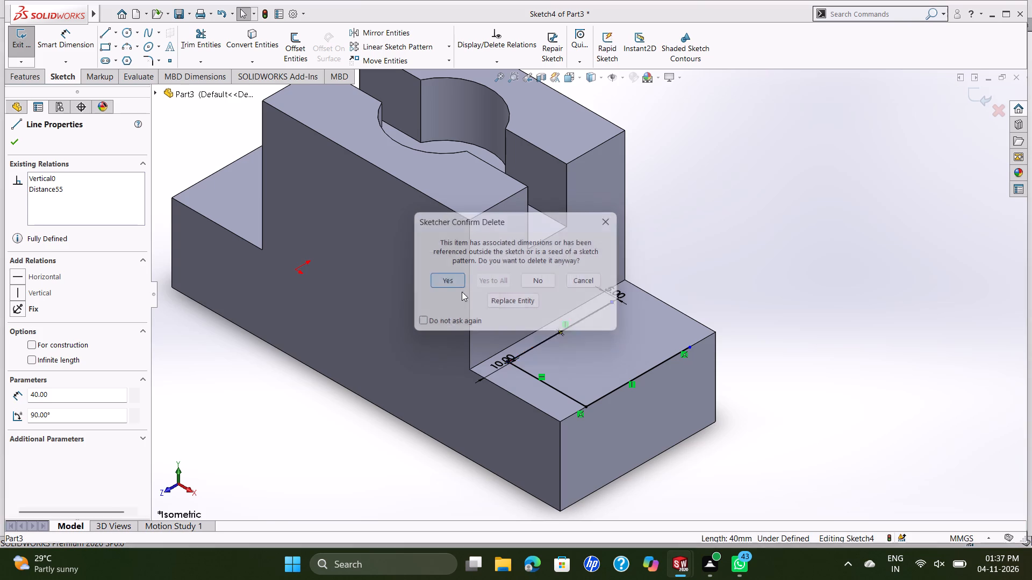
click(532, 376)
key(Delete)
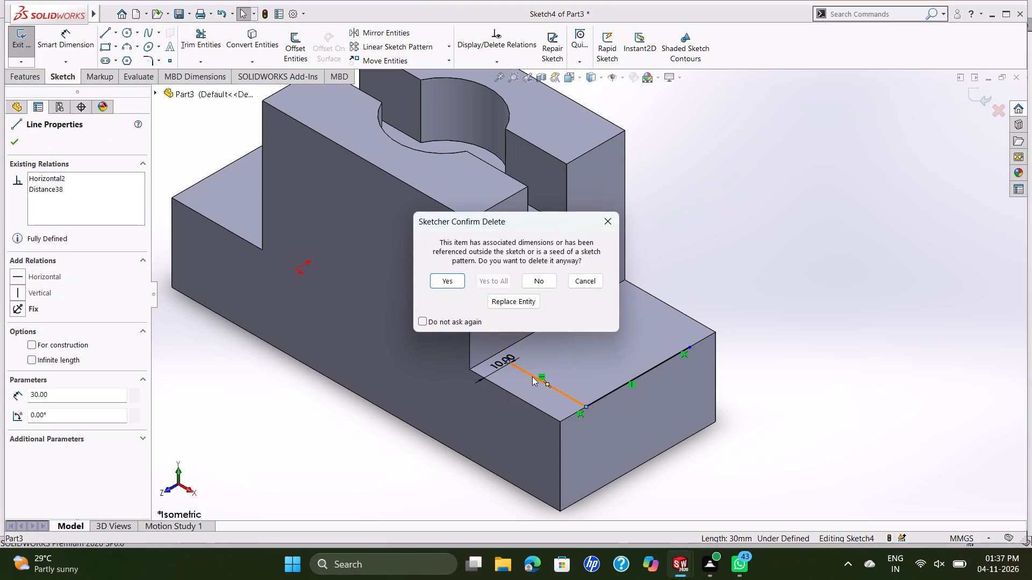
click(443, 281)
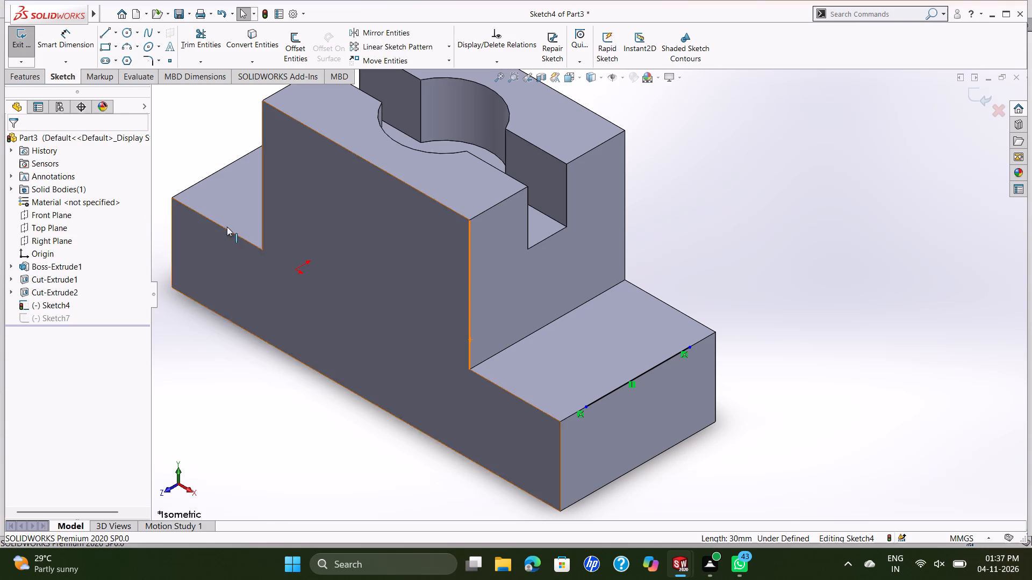
Redraw the rectangle from the remaining line's front end with a 27 mm line inward and a 40 mm line along the wall, closing it at the rear end.
click(105, 31)
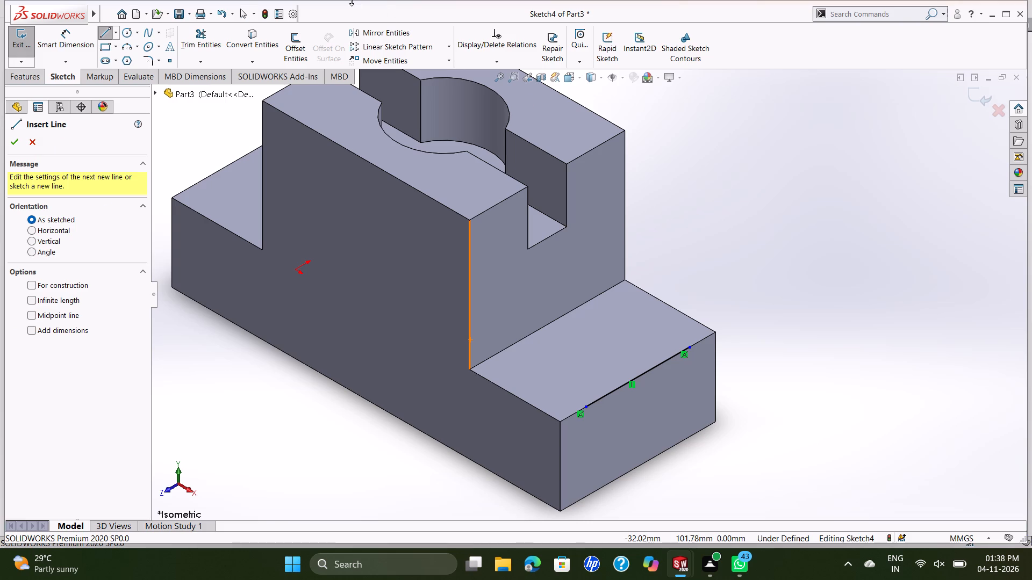
click(585, 407)
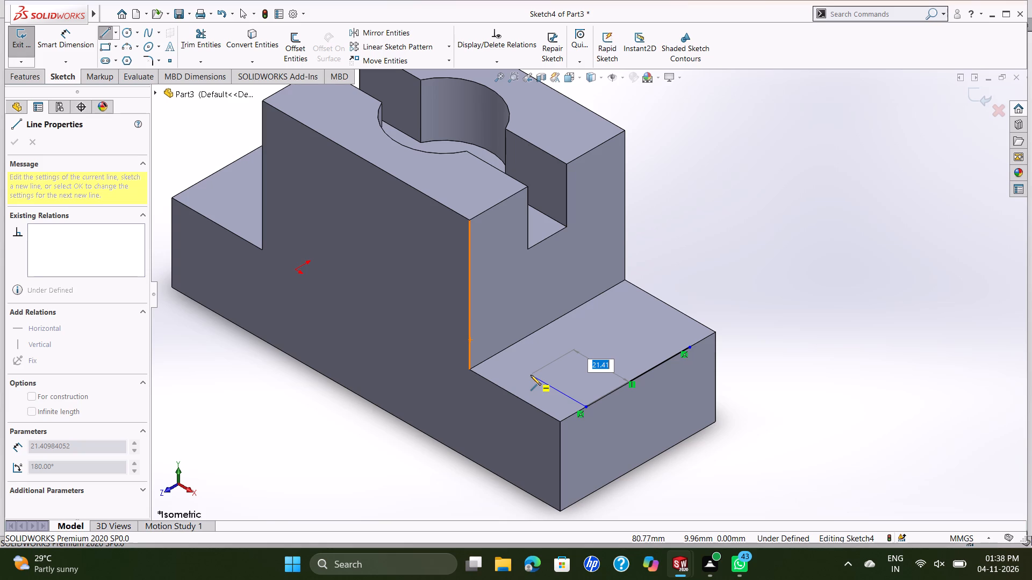
text(27)
key(Return)
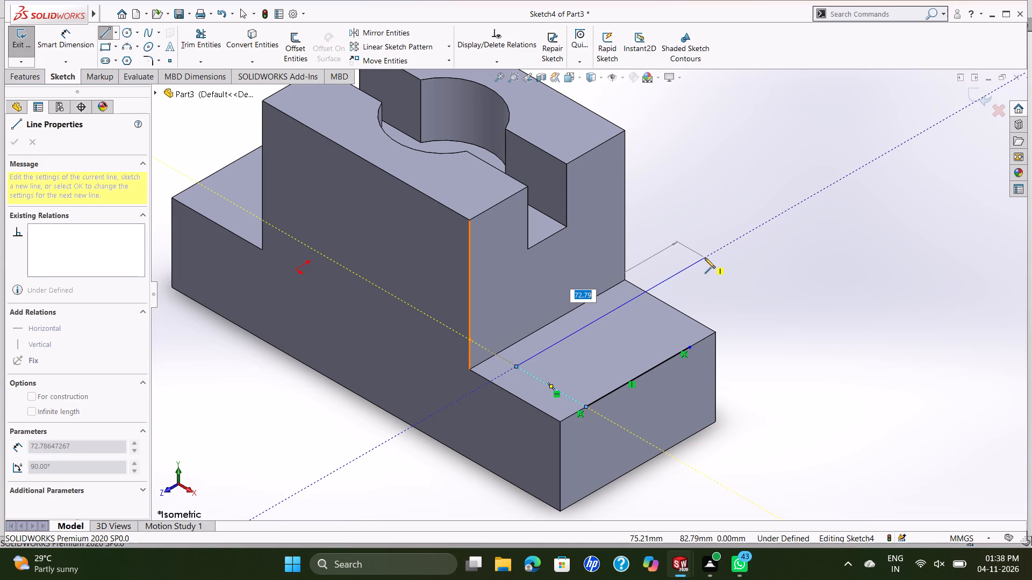
text(40)
key(Return)
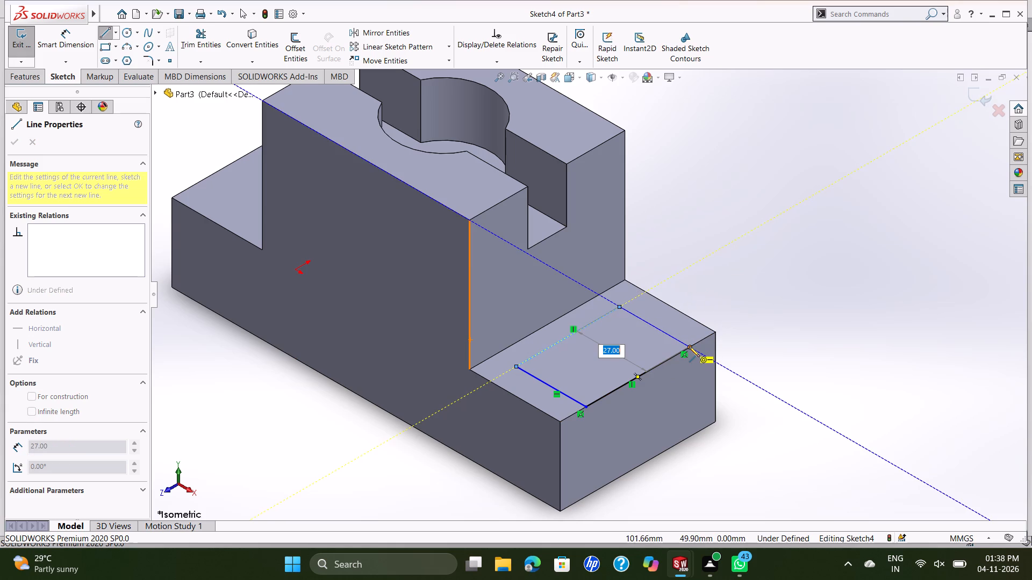
click(689, 346)
key(Escape)
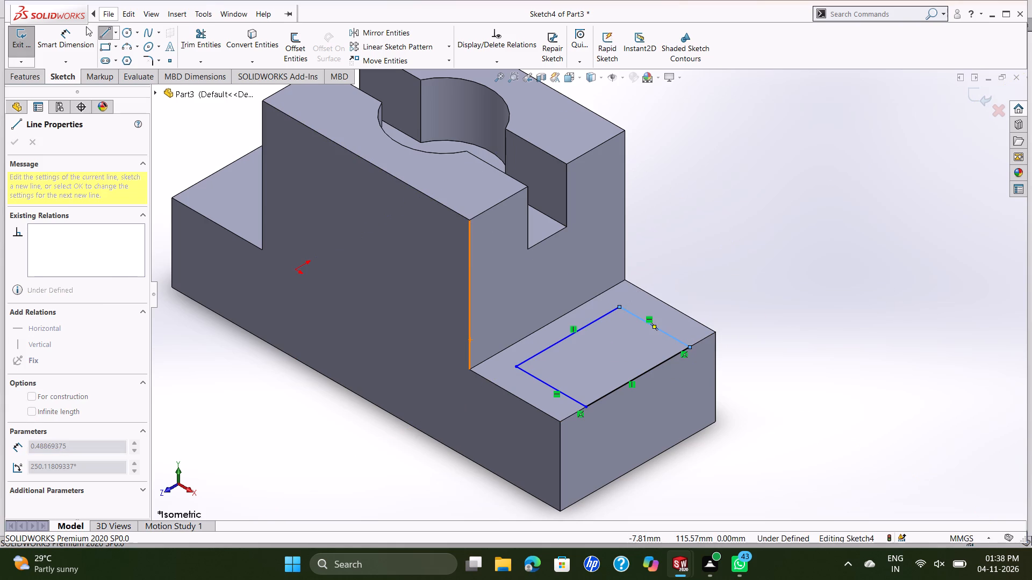
Dimension the length of the rectangle's front short line and the distance between its two short lines.
click(70, 39)
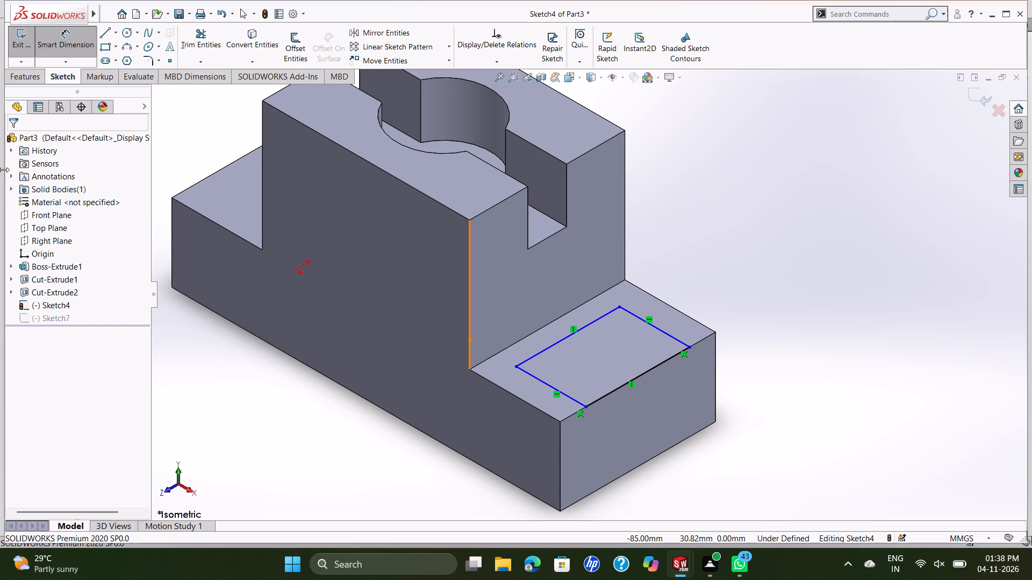
click(543, 380)
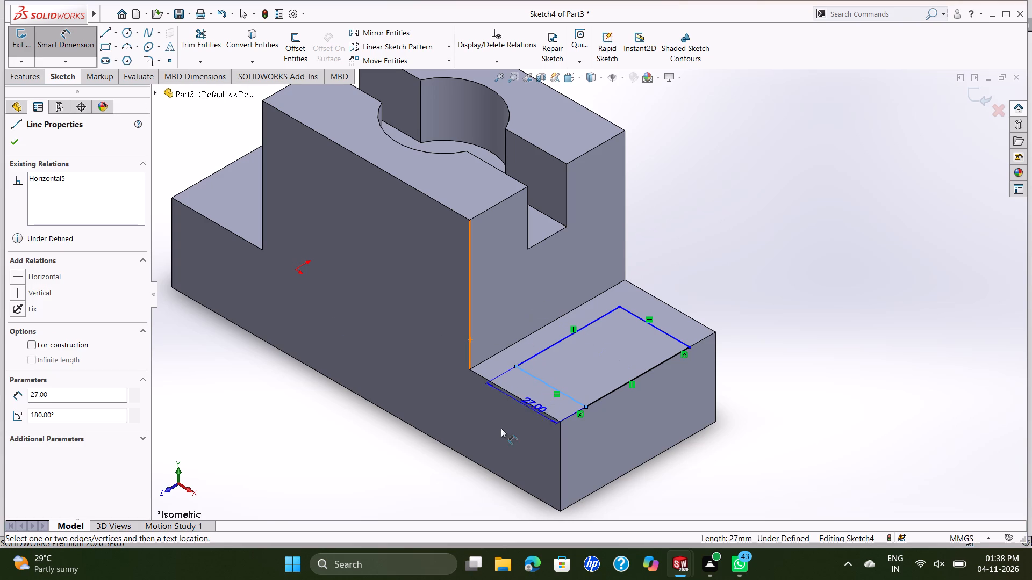
click(476, 452)
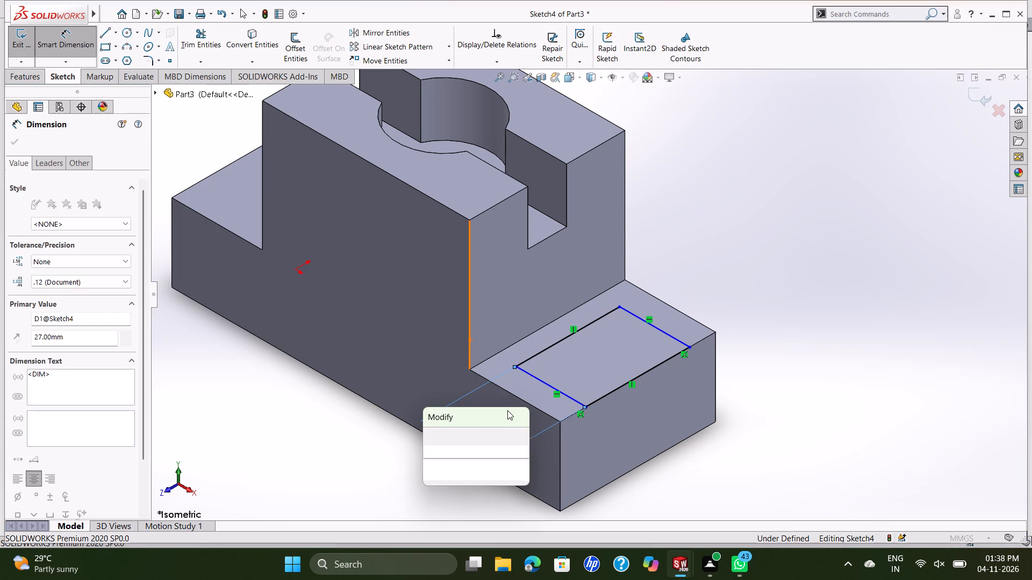
click(425, 437)
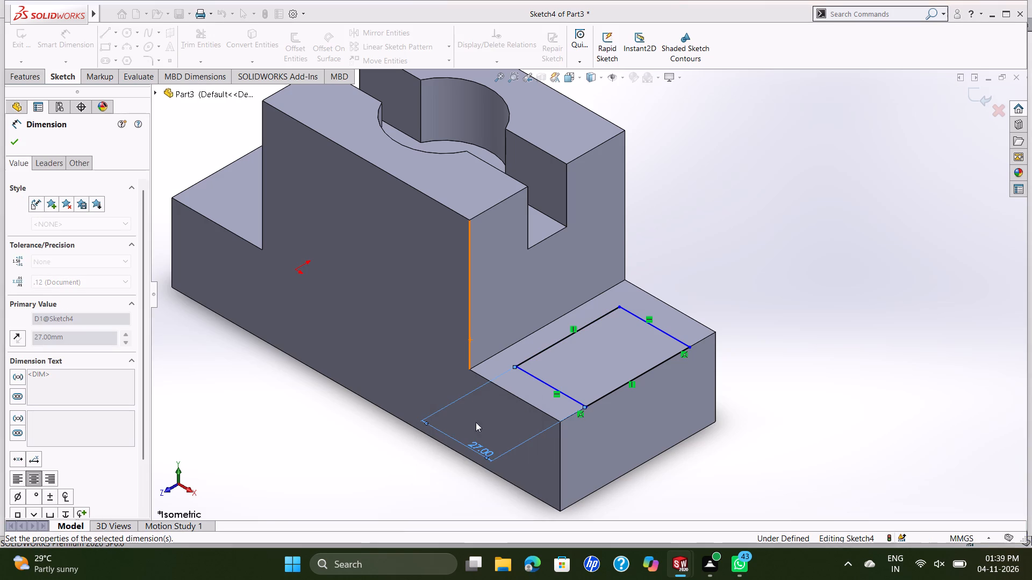
click(568, 397)
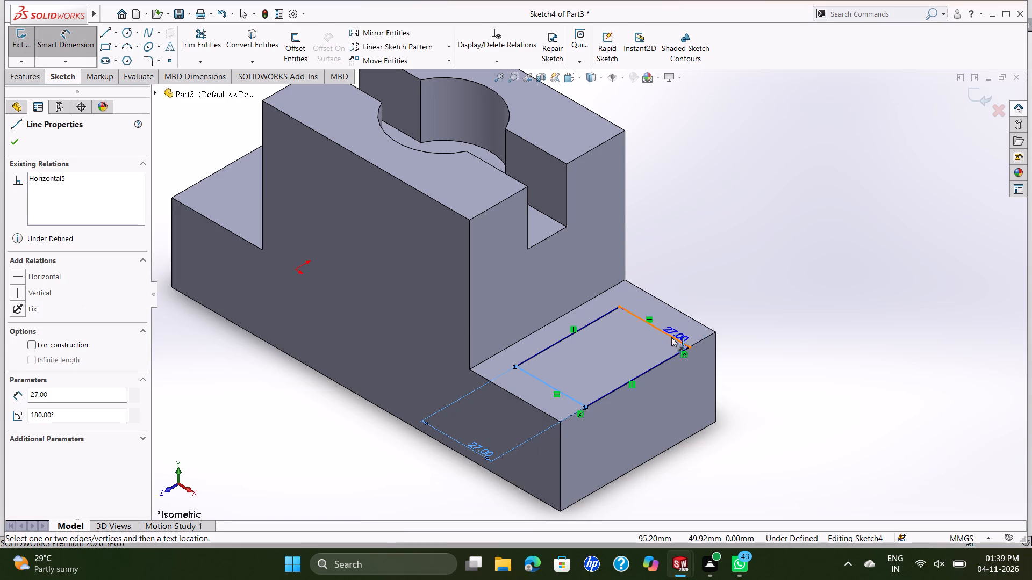
click(673, 336)
click(672, 408)
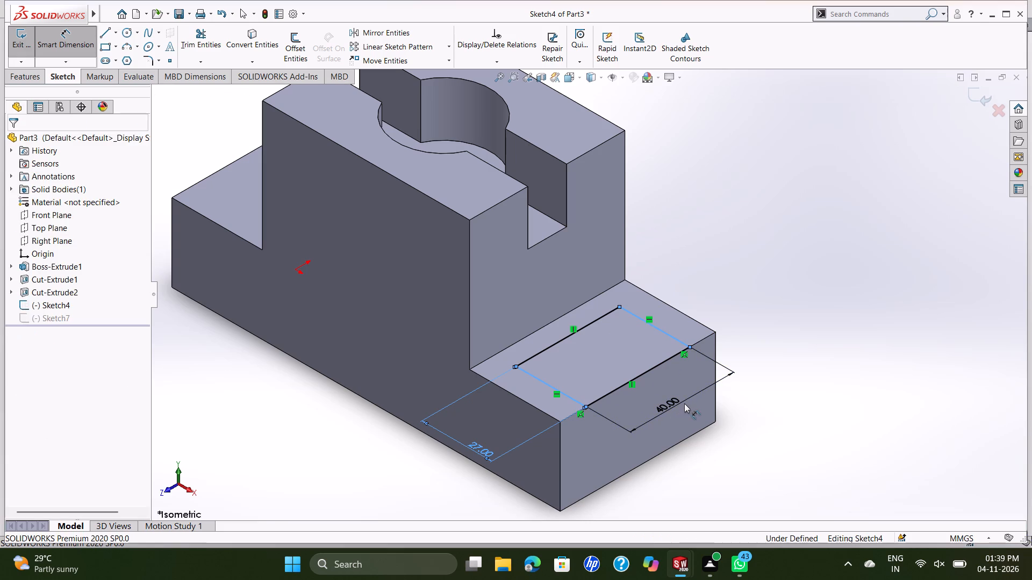
click(628, 392)
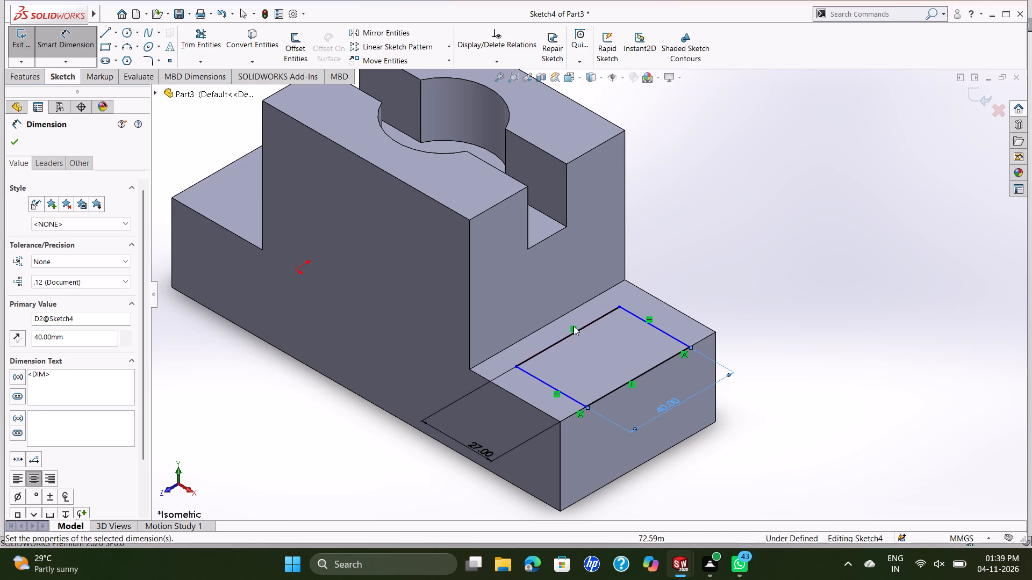
Dimension the distance from the rectangle's inner long line to the base edge of the upright wall, as a driven dimension.
click(563, 339)
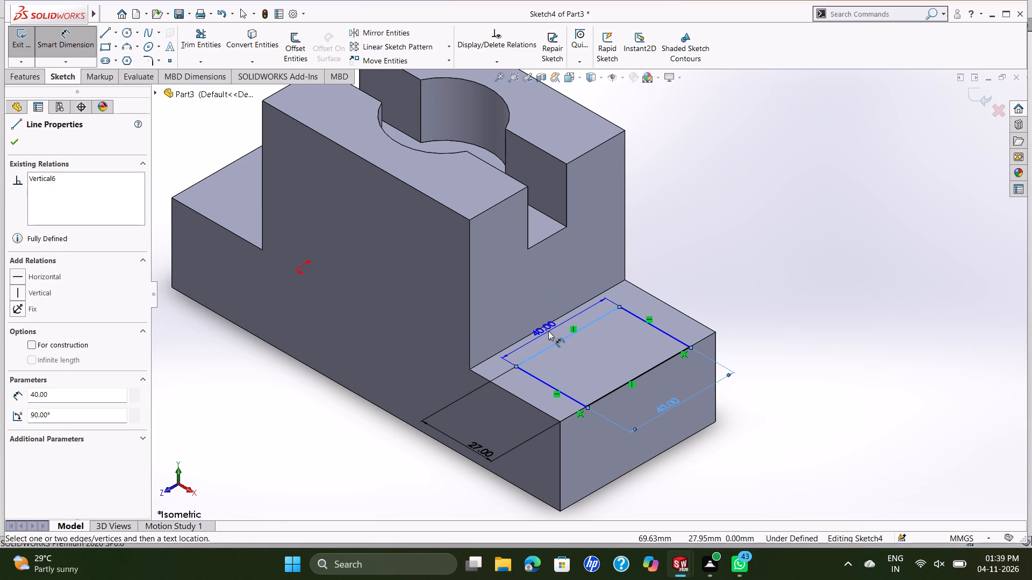
click(543, 327)
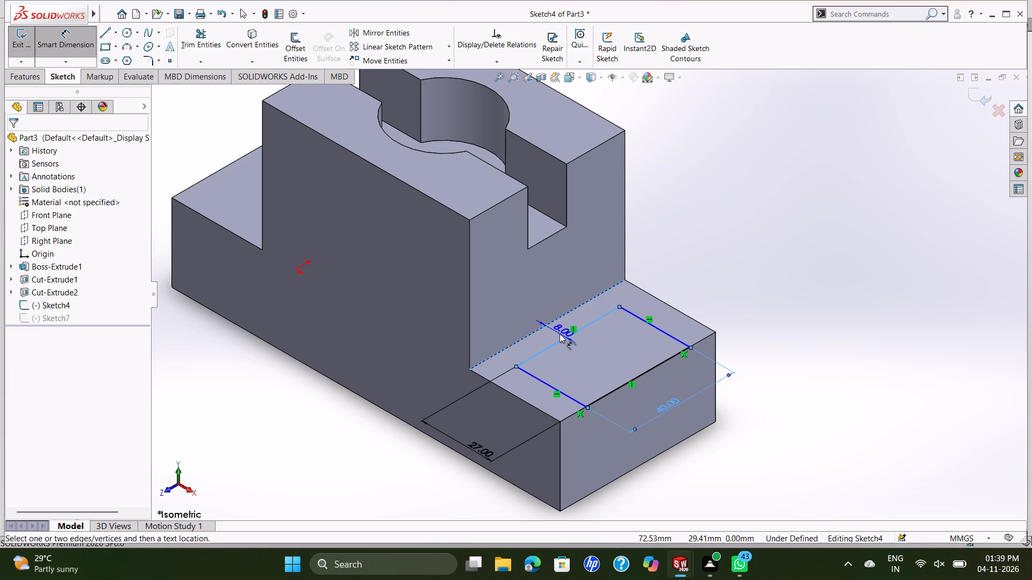
click(564, 331)
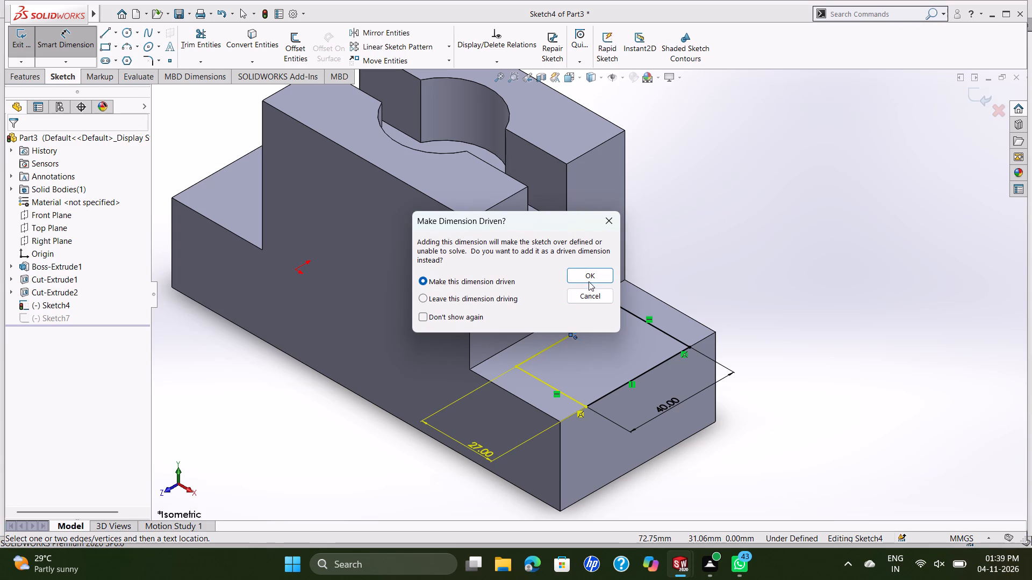
click(585, 266)
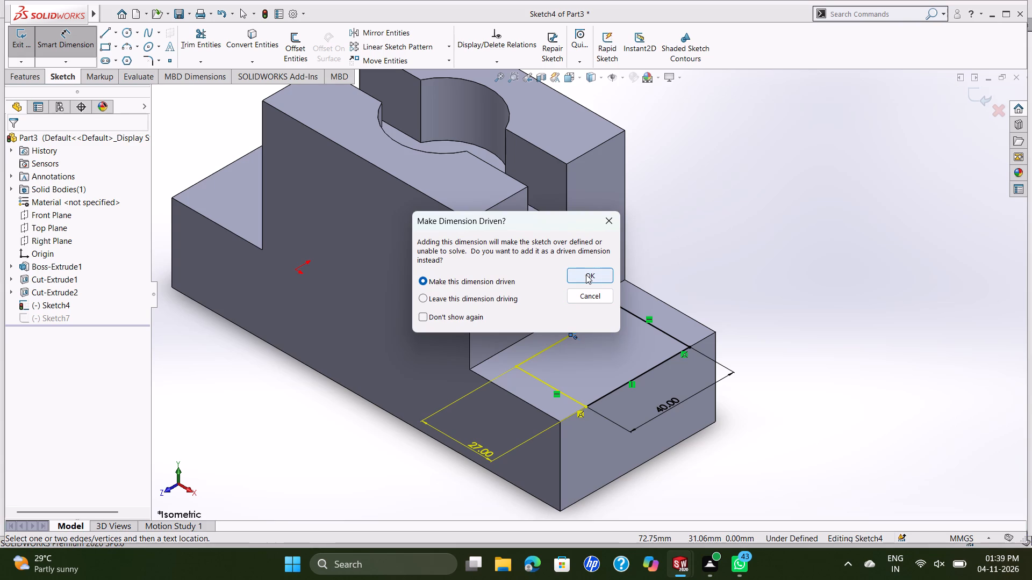
Add the dimension between the rectangle's inner long line and the upright wall's base edge as driven.
click(586, 274)
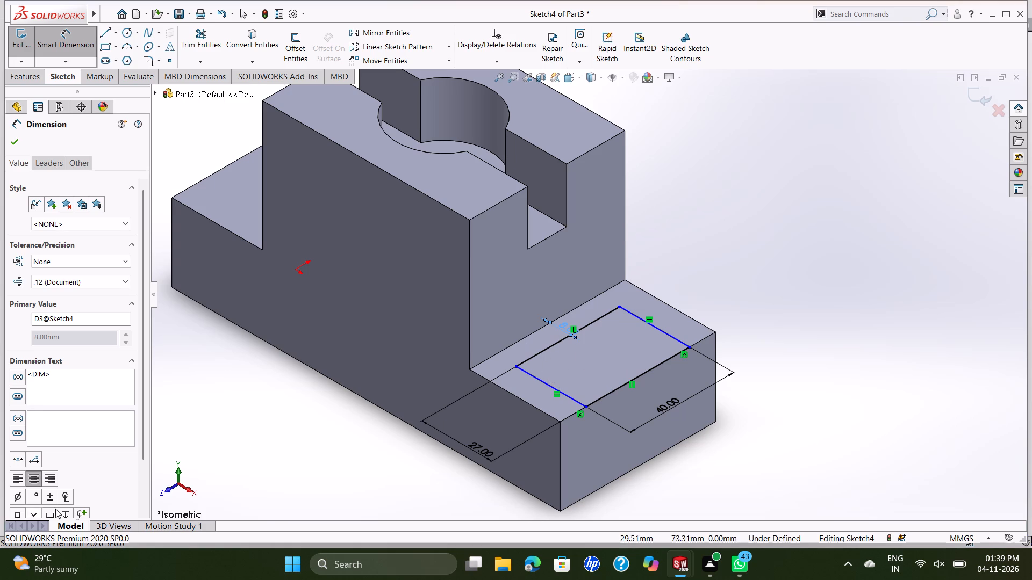
double_click(559, 324)
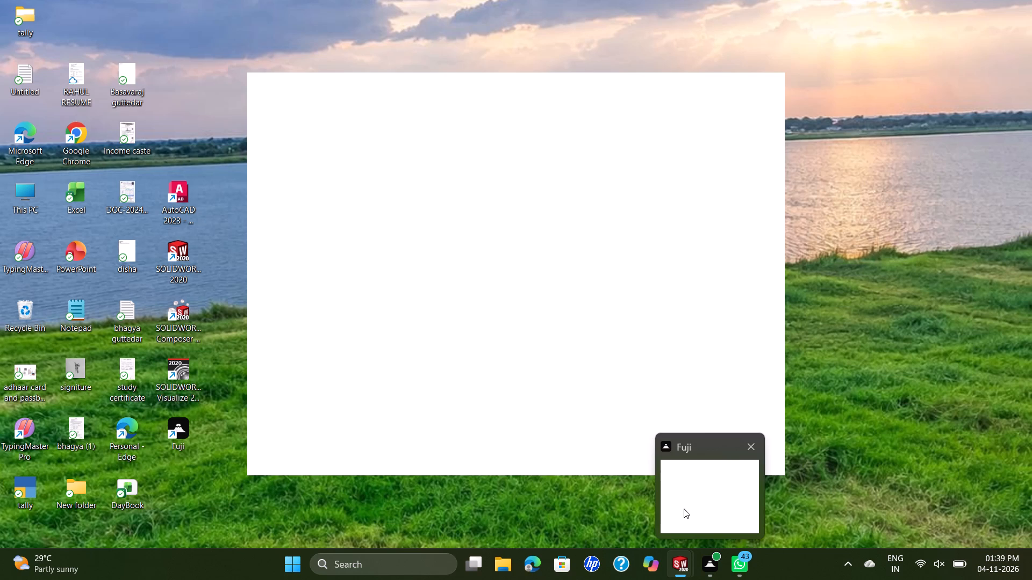
click(822, 386)
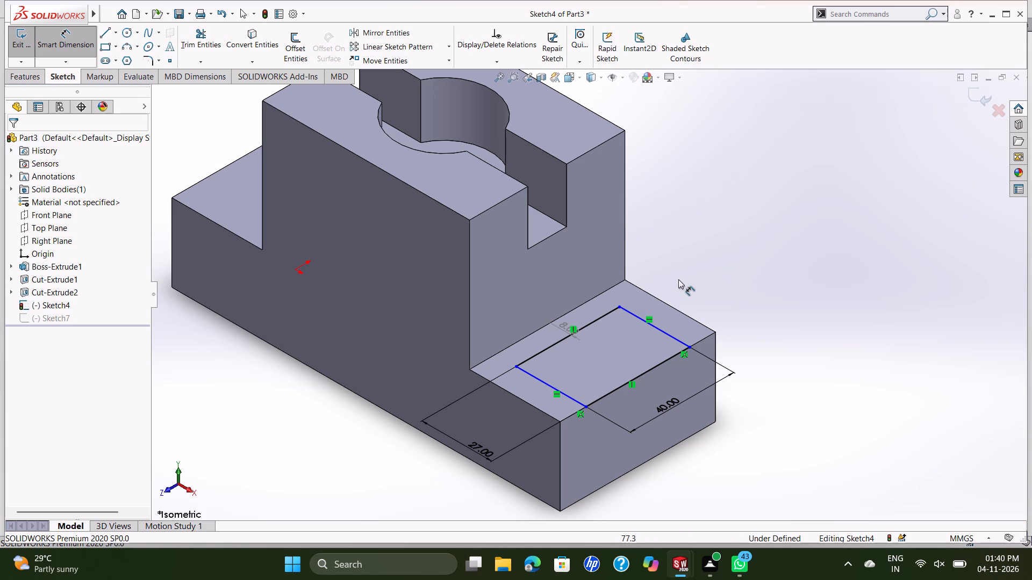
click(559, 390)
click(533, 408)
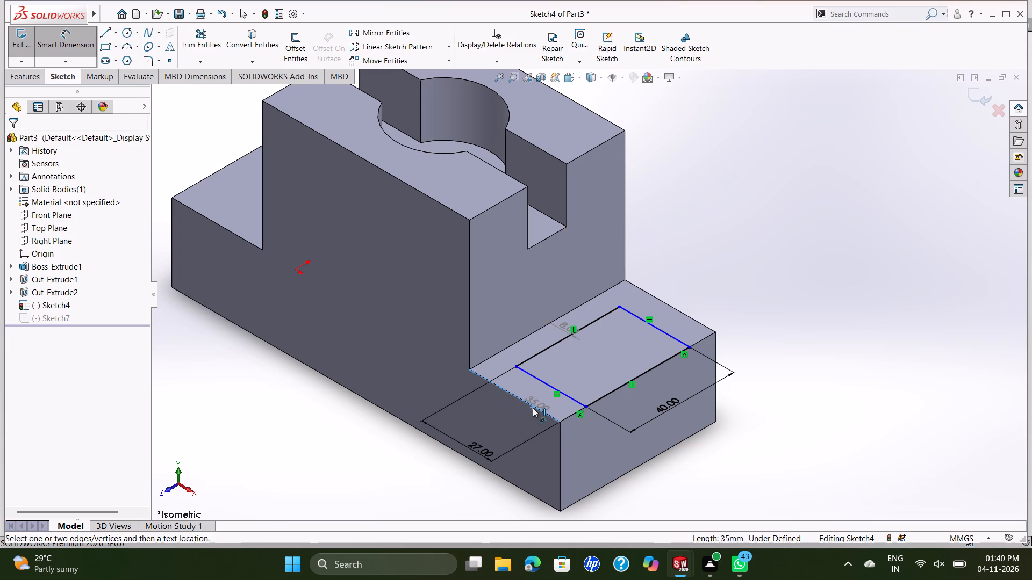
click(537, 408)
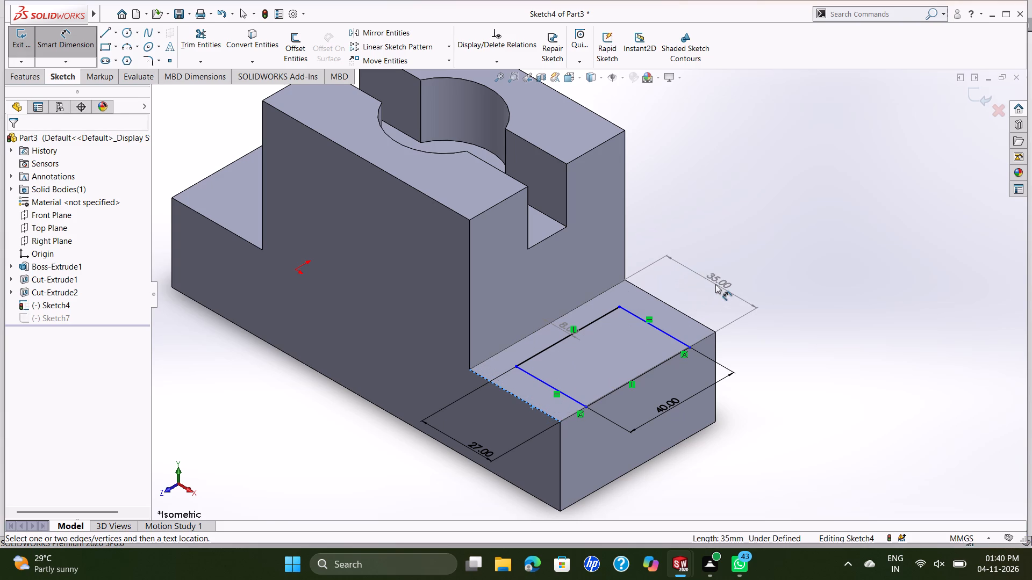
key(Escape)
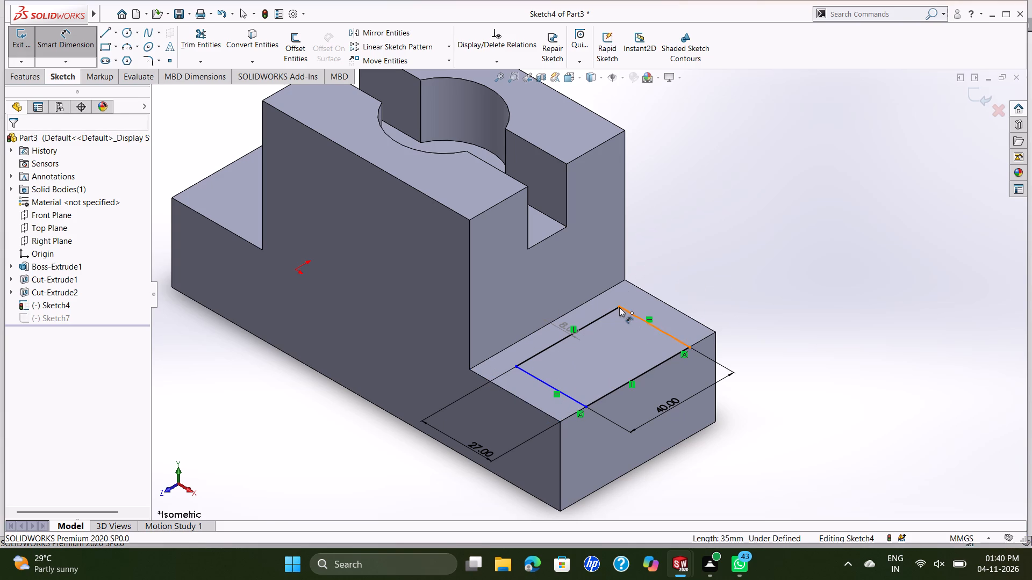
Dimension the distance from the rectangle's front short line to the lower step's front edge.
click(549, 385)
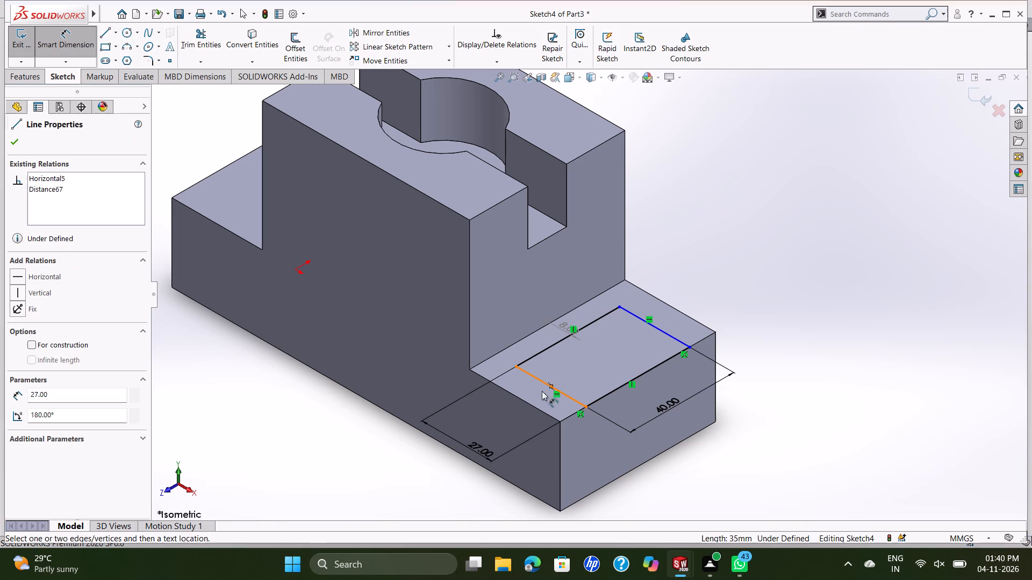
click(532, 407)
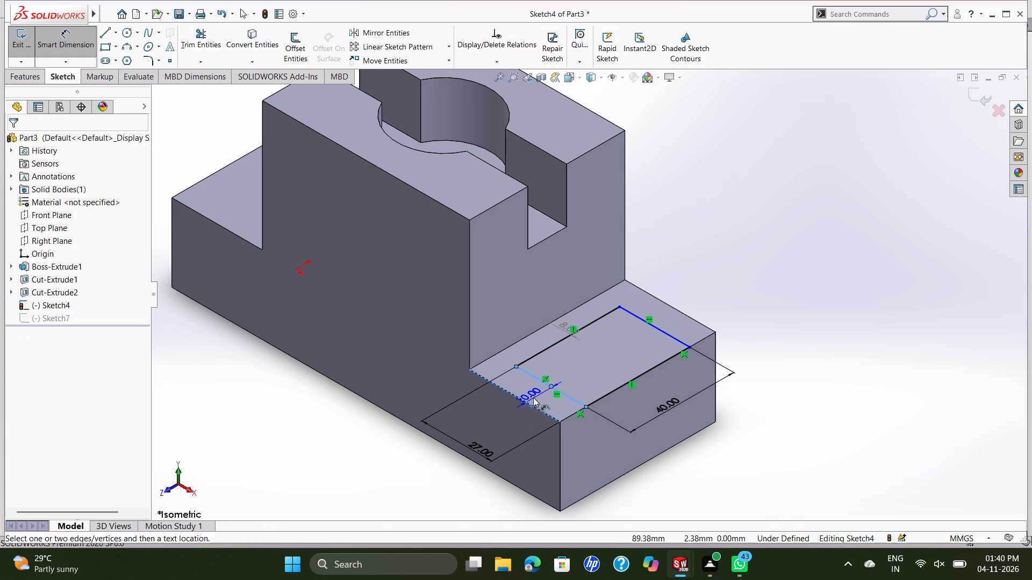
click(498, 365)
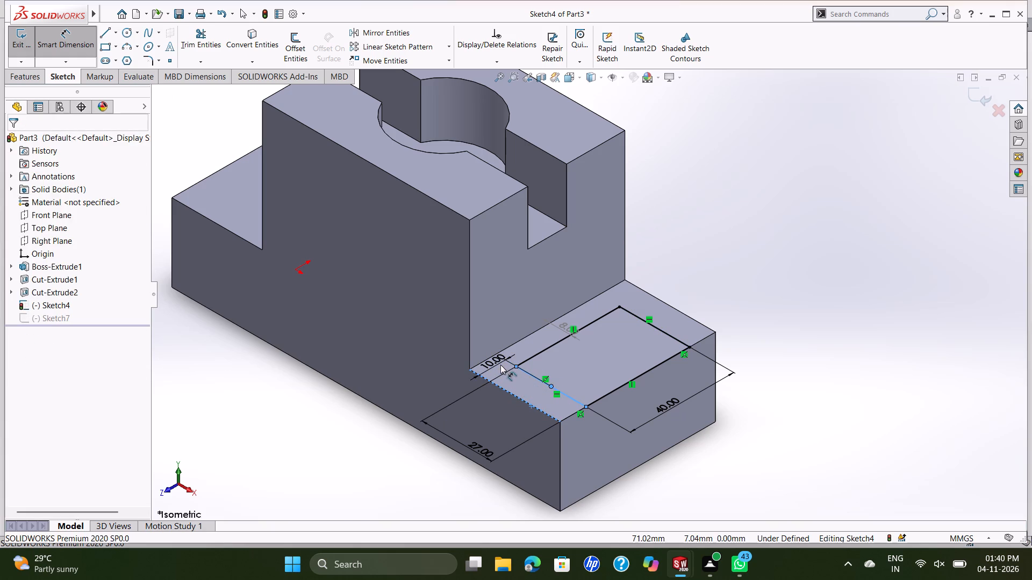
click(453, 346)
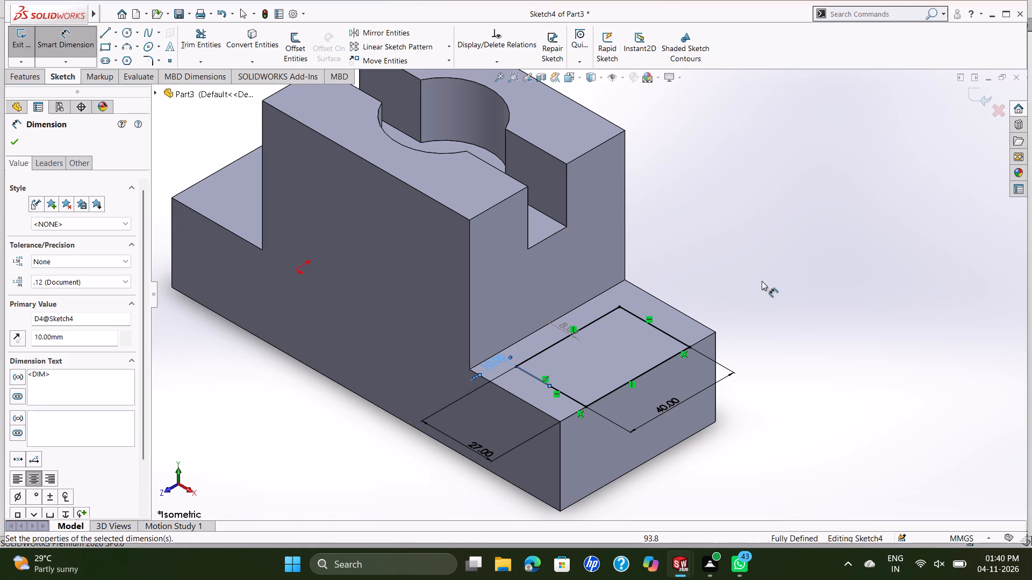
key(Escape)
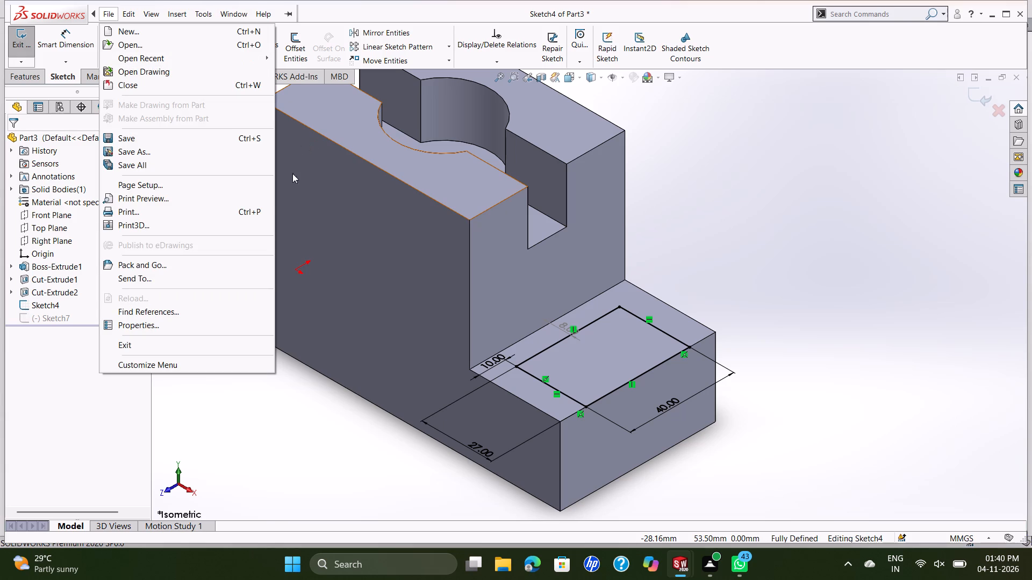
click(325, 432)
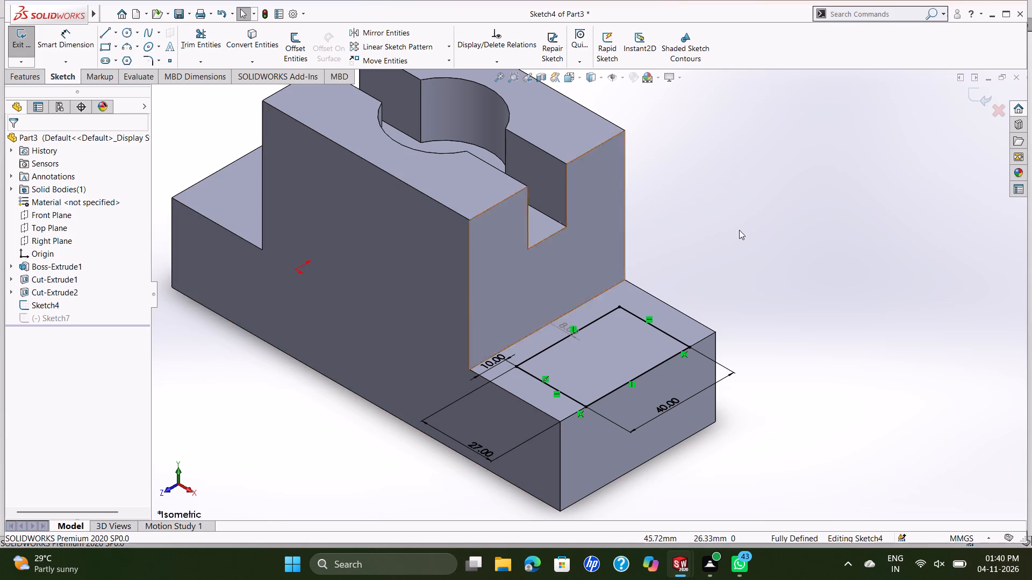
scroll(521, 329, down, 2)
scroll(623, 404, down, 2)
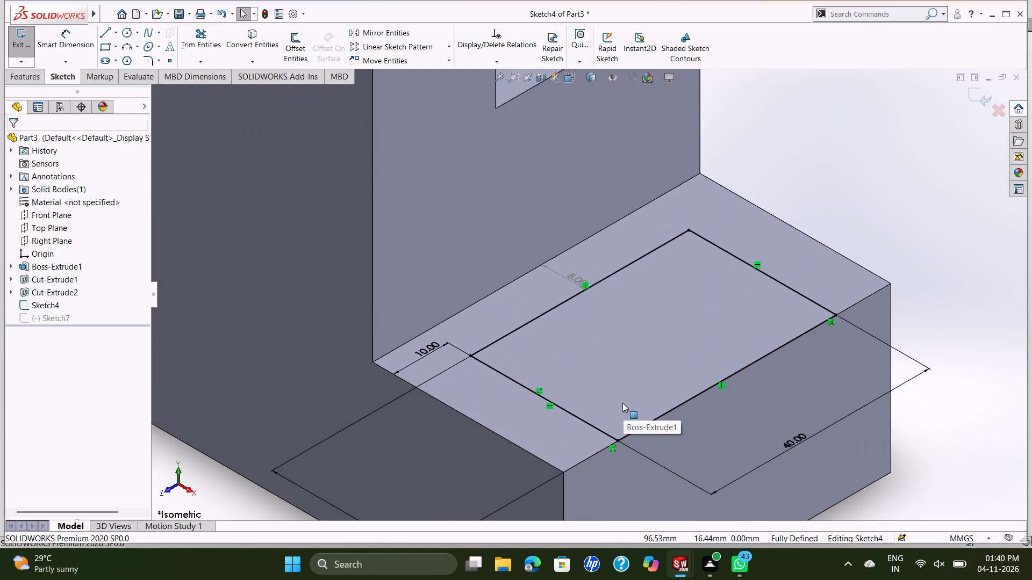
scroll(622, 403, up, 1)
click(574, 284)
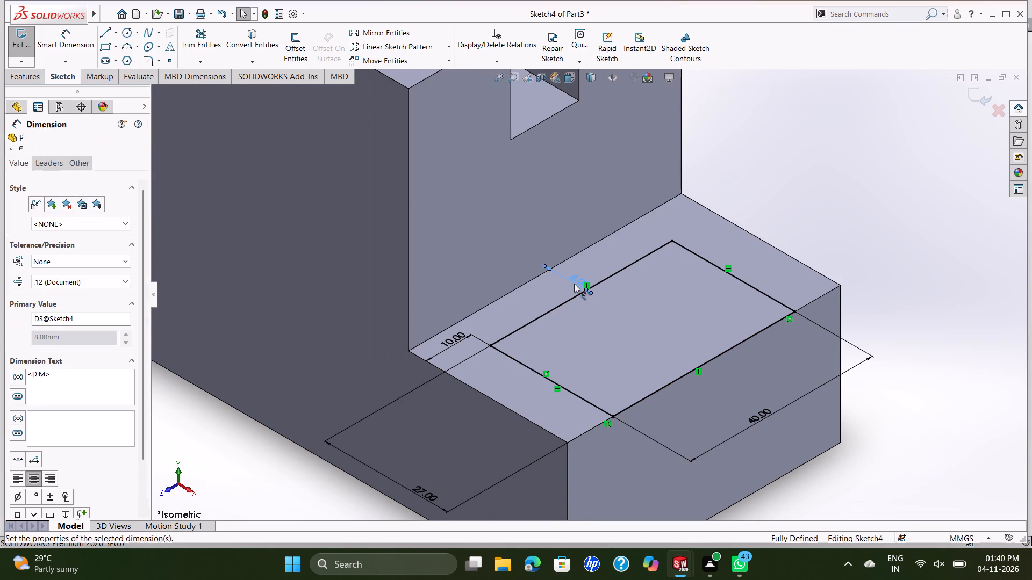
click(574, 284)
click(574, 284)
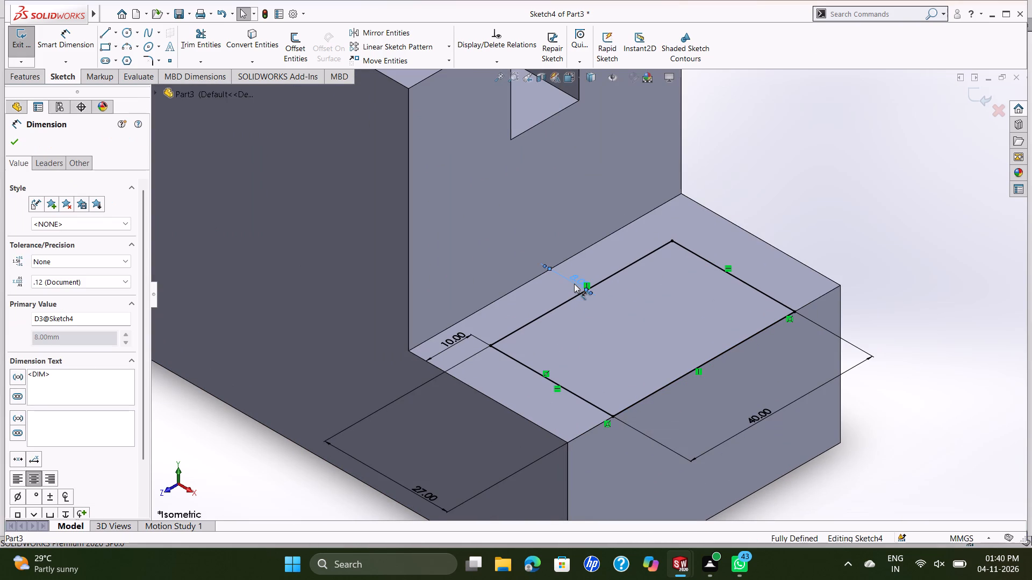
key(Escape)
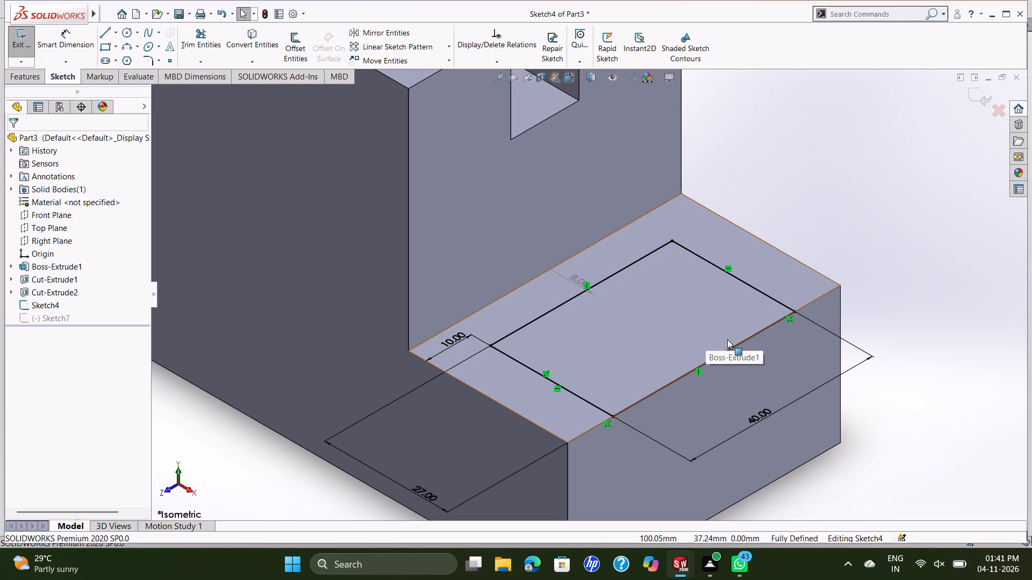
Set up a blind Extruded Cut of the lower-step rectangle with a depth of 30 mm.
scroll(668, 368, up, 2)
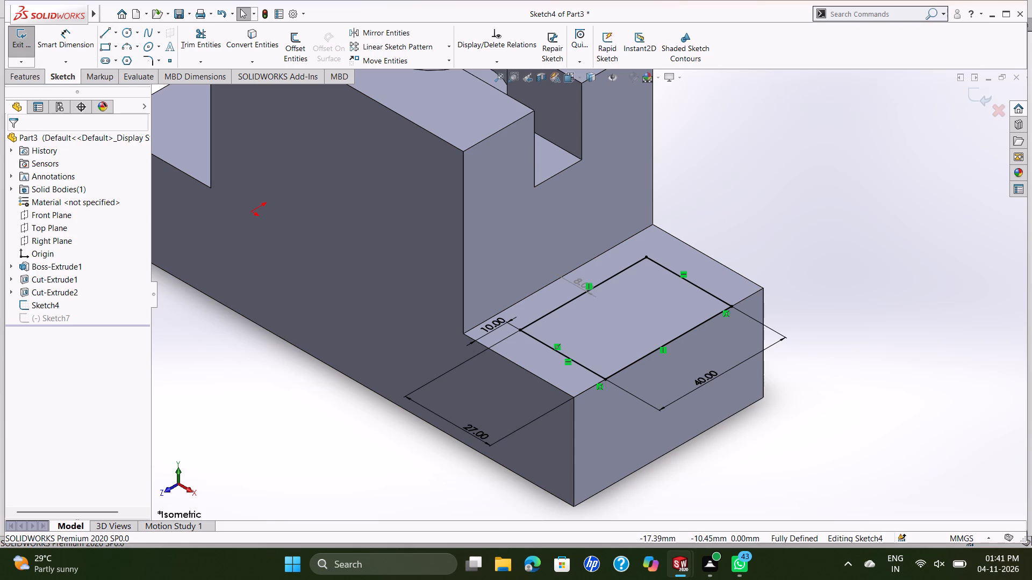
click(19, 73)
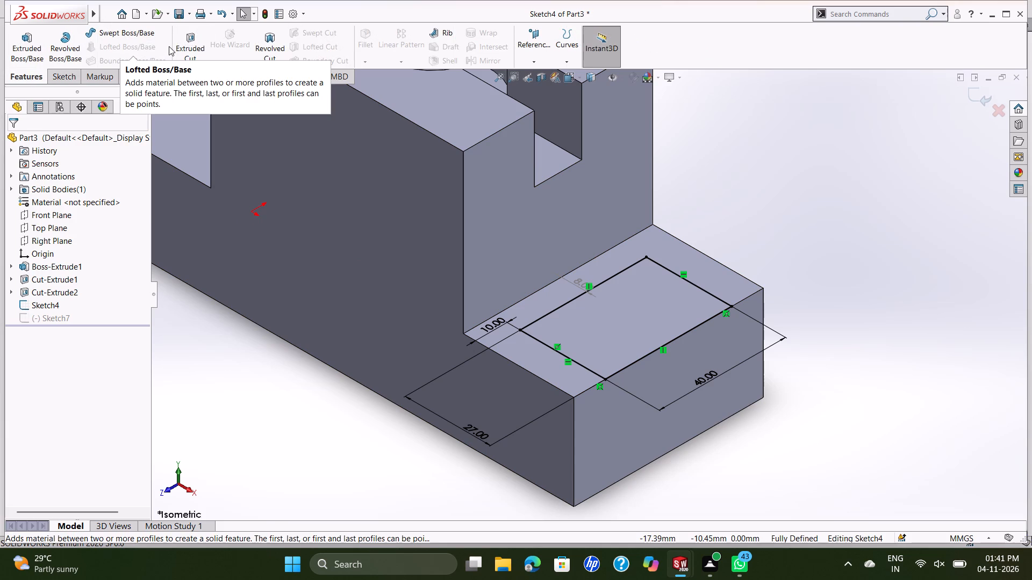
click(204, 41)
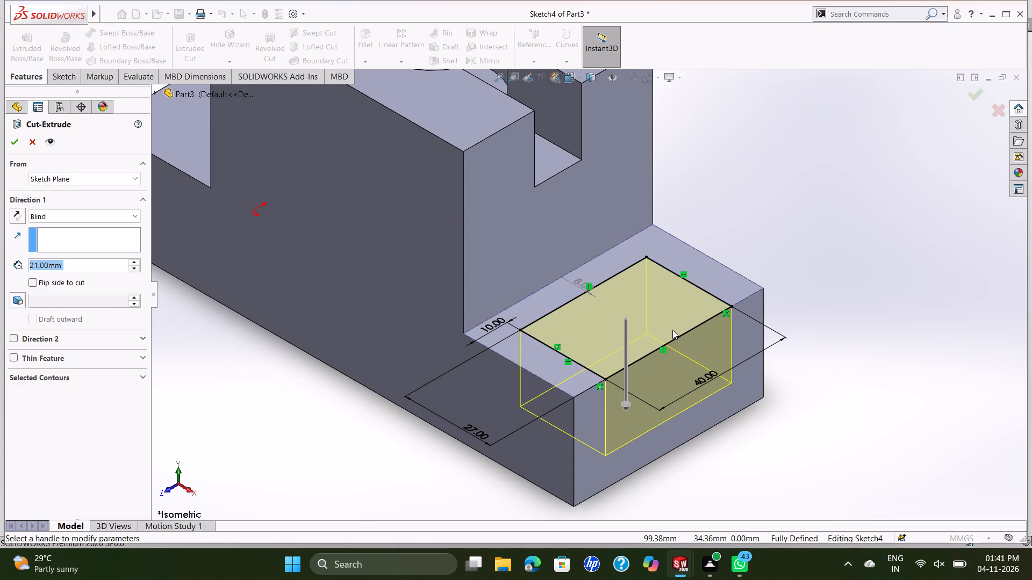
click(672, 330)
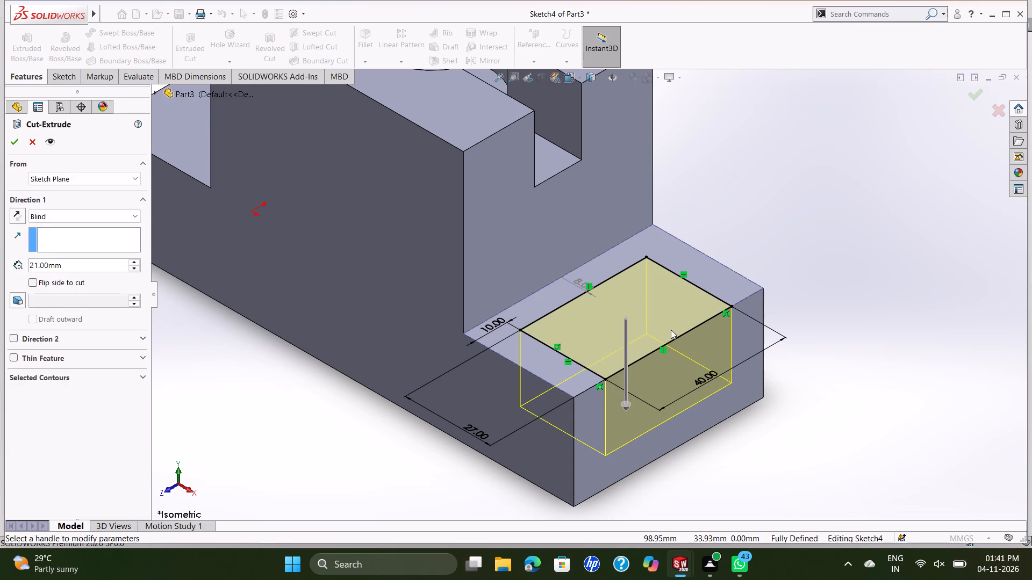
drag(63, 262, 0, 256)
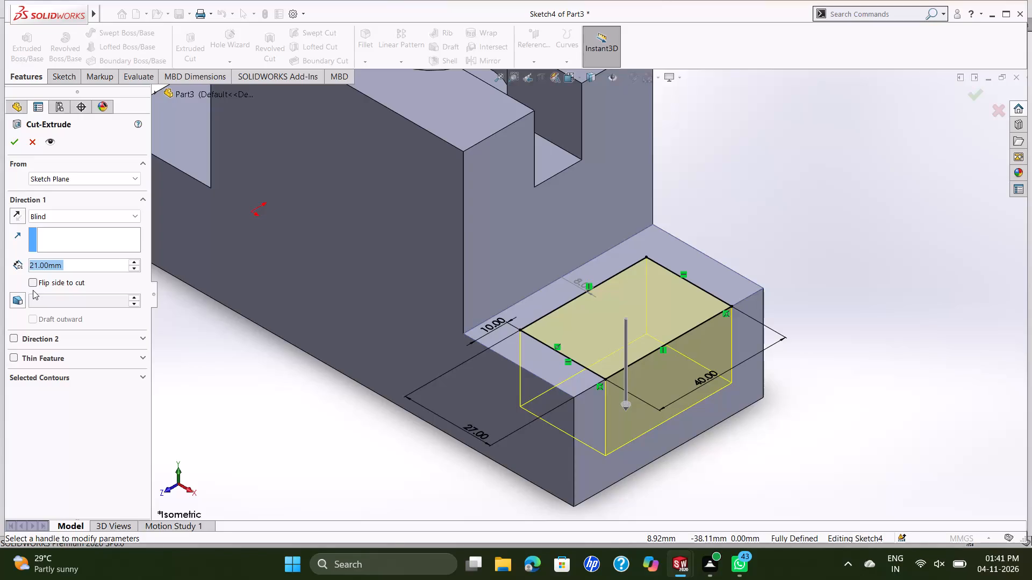
text(30)
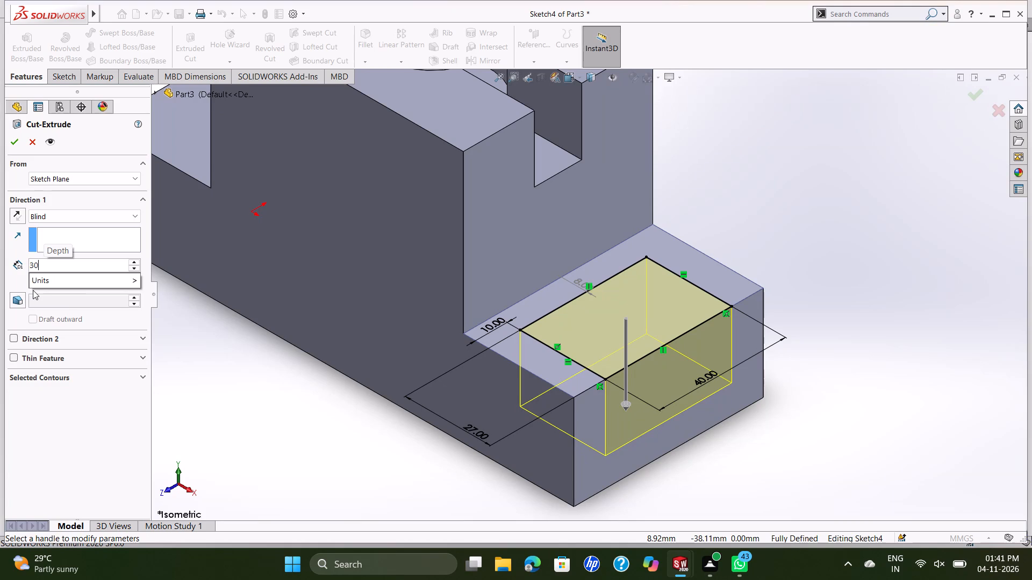
key(Return)
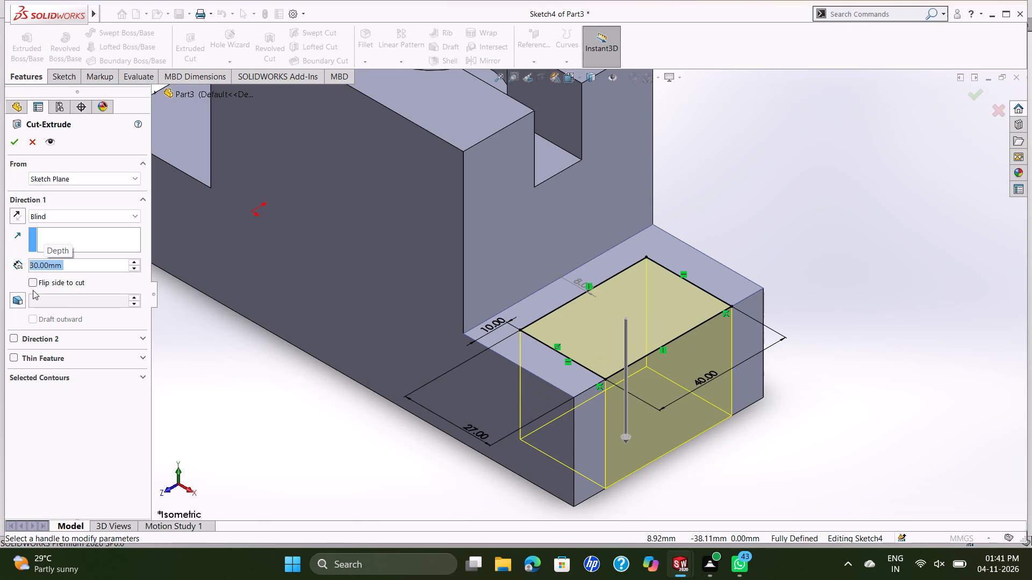
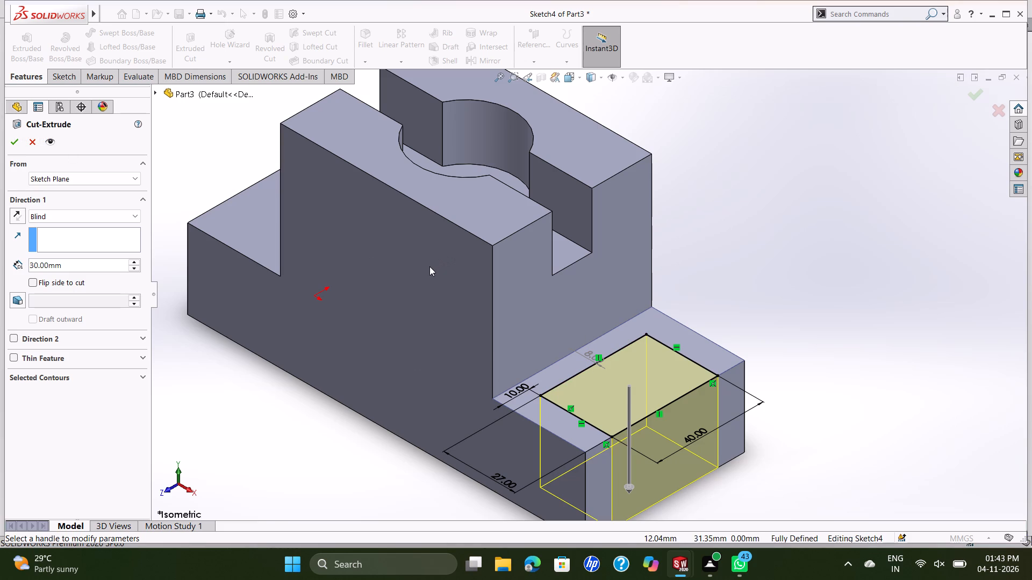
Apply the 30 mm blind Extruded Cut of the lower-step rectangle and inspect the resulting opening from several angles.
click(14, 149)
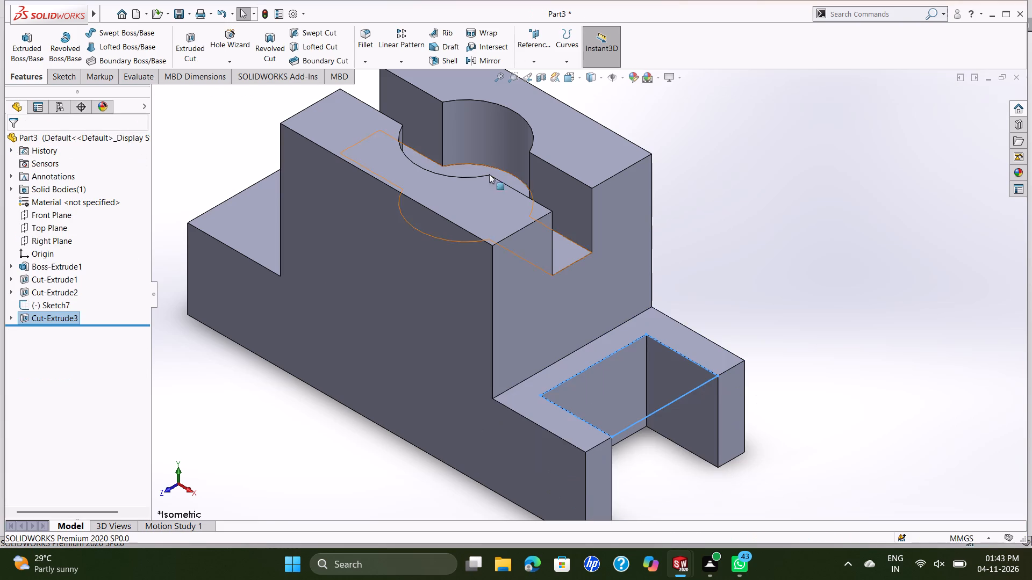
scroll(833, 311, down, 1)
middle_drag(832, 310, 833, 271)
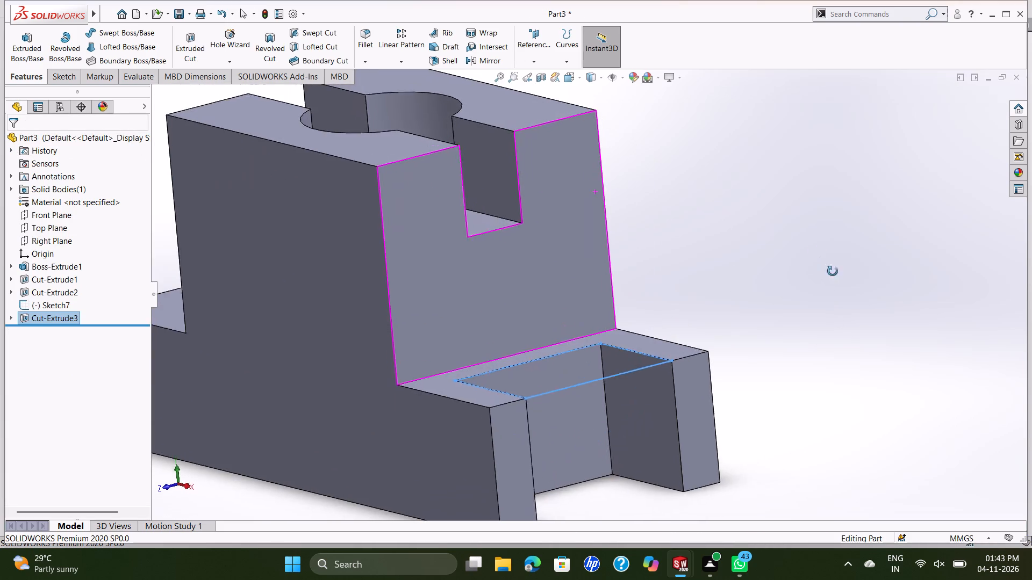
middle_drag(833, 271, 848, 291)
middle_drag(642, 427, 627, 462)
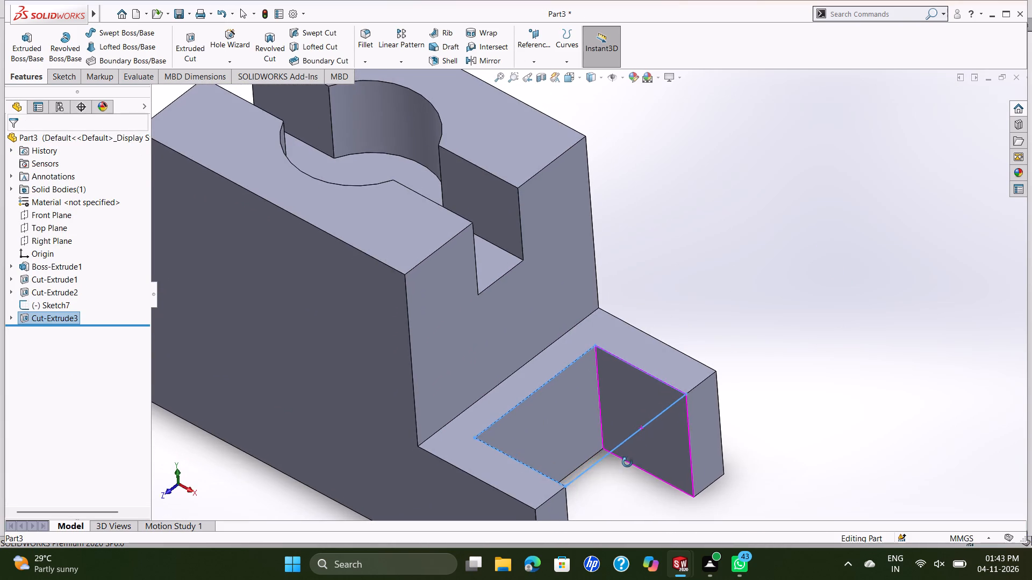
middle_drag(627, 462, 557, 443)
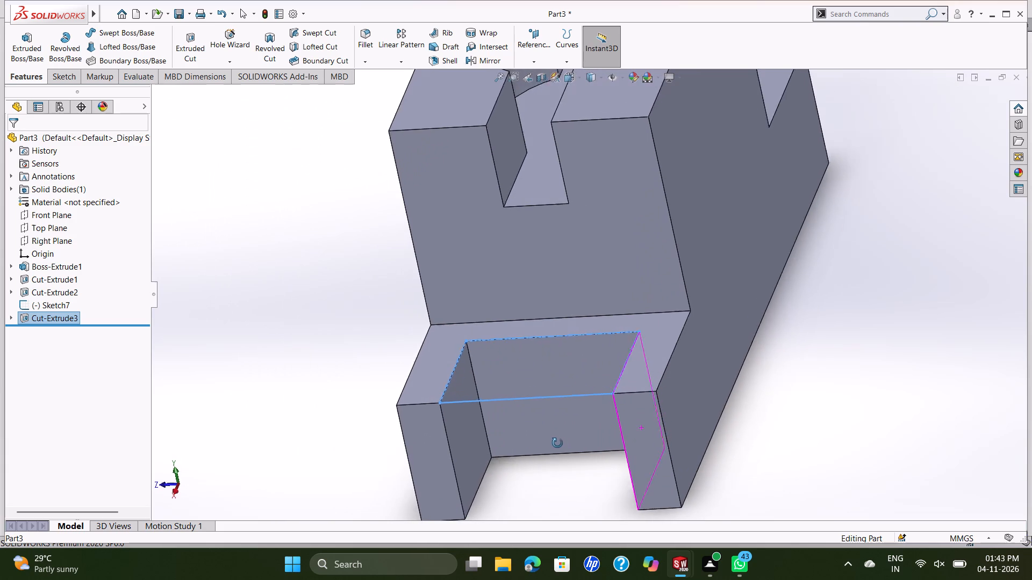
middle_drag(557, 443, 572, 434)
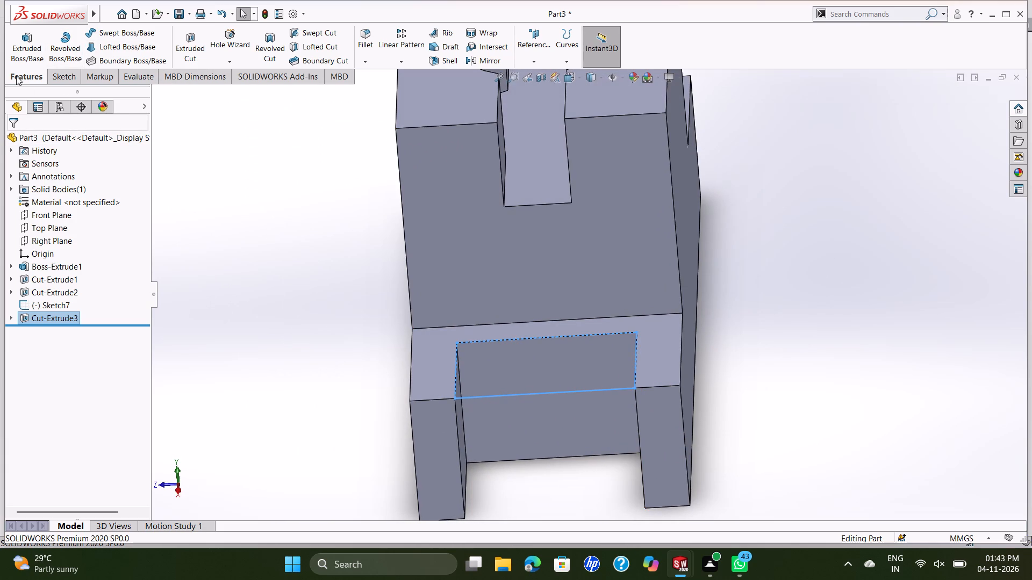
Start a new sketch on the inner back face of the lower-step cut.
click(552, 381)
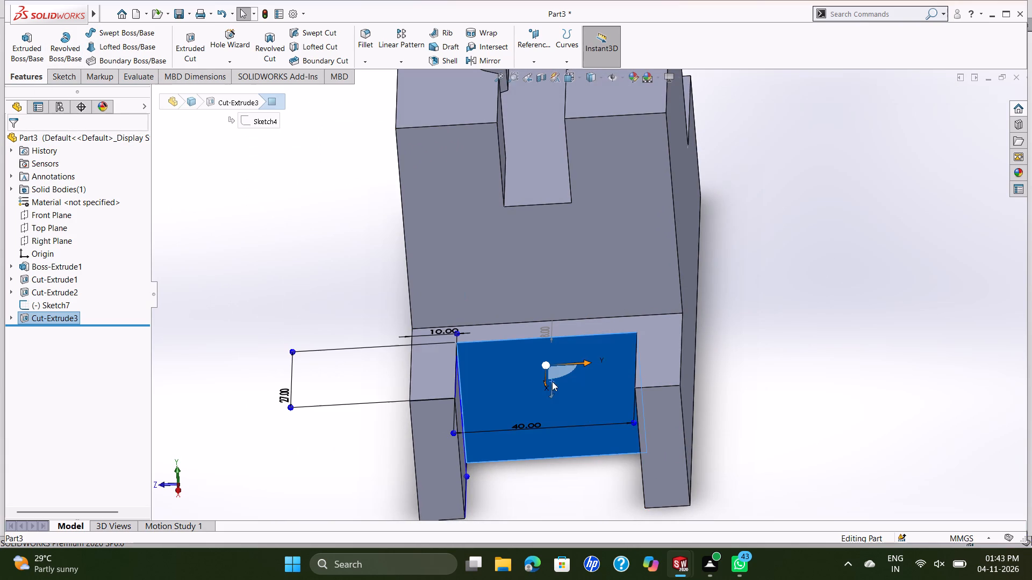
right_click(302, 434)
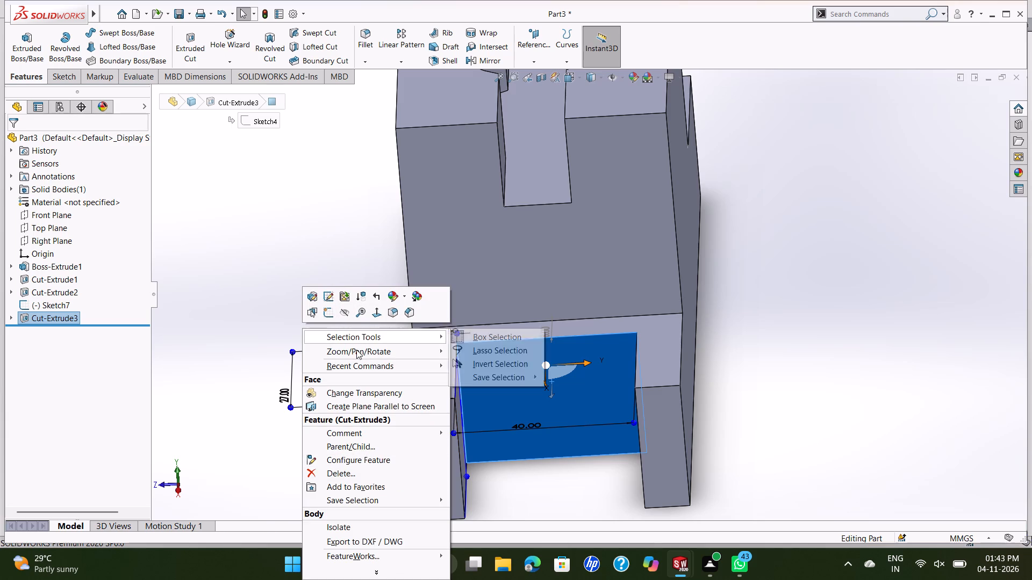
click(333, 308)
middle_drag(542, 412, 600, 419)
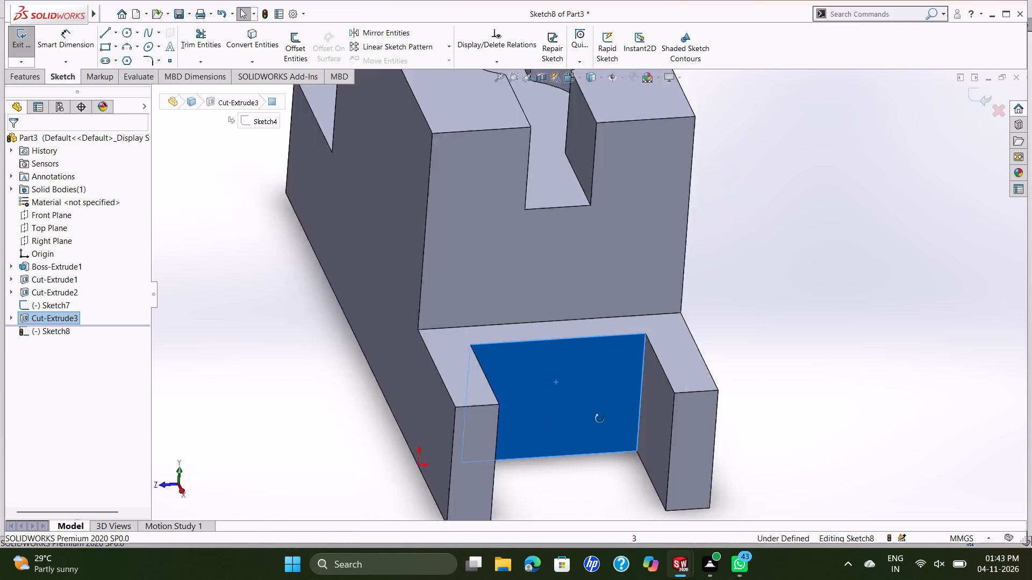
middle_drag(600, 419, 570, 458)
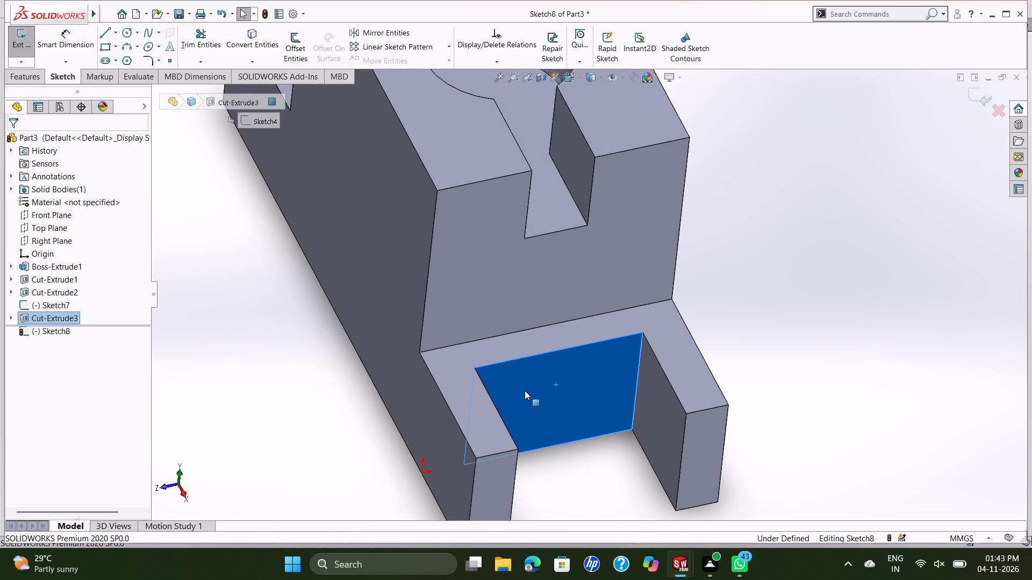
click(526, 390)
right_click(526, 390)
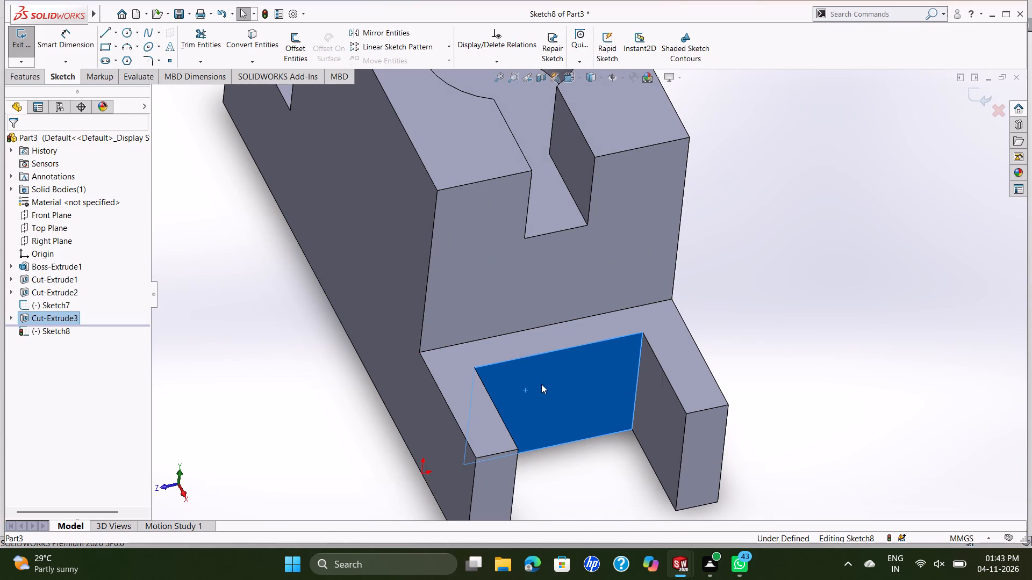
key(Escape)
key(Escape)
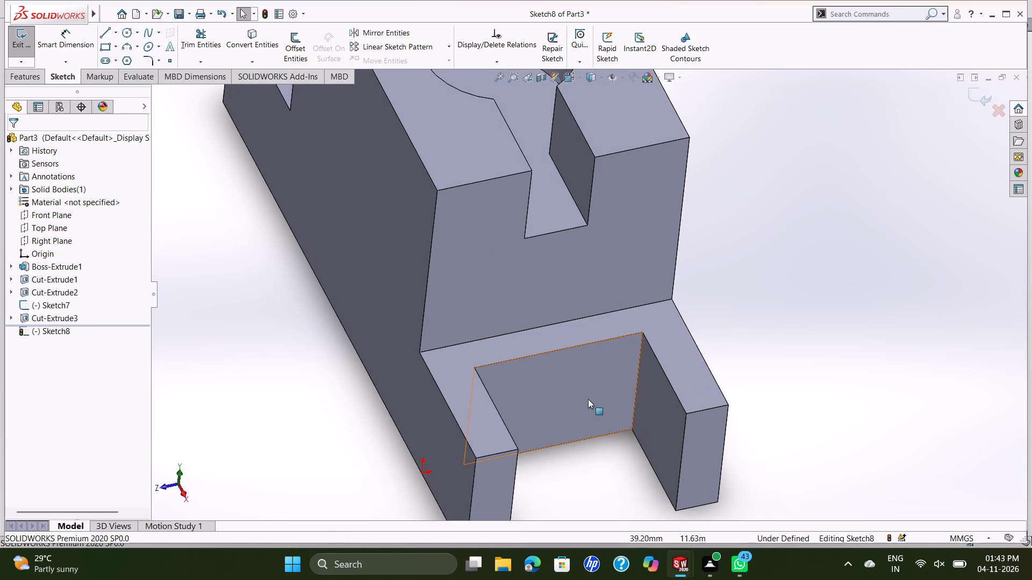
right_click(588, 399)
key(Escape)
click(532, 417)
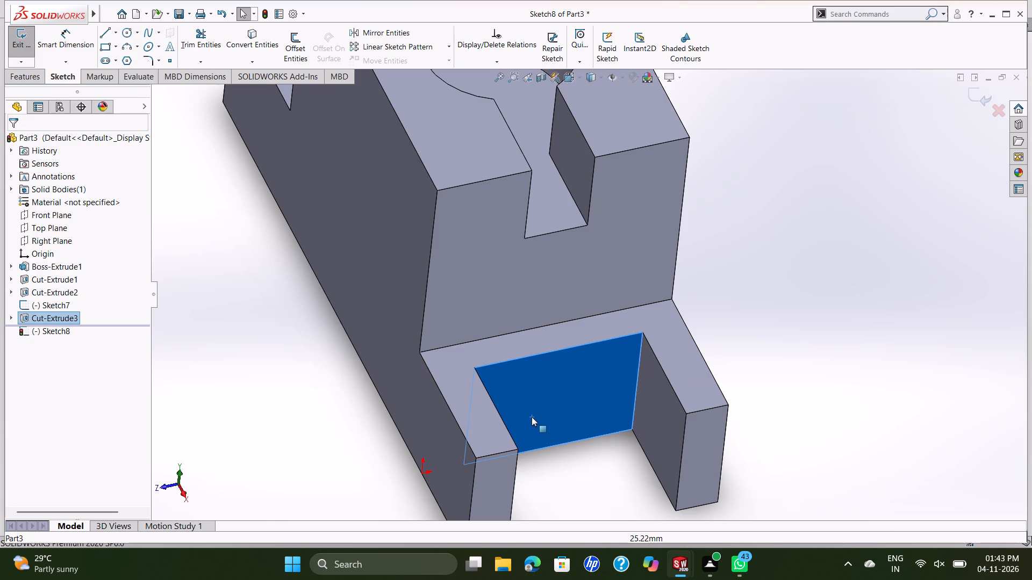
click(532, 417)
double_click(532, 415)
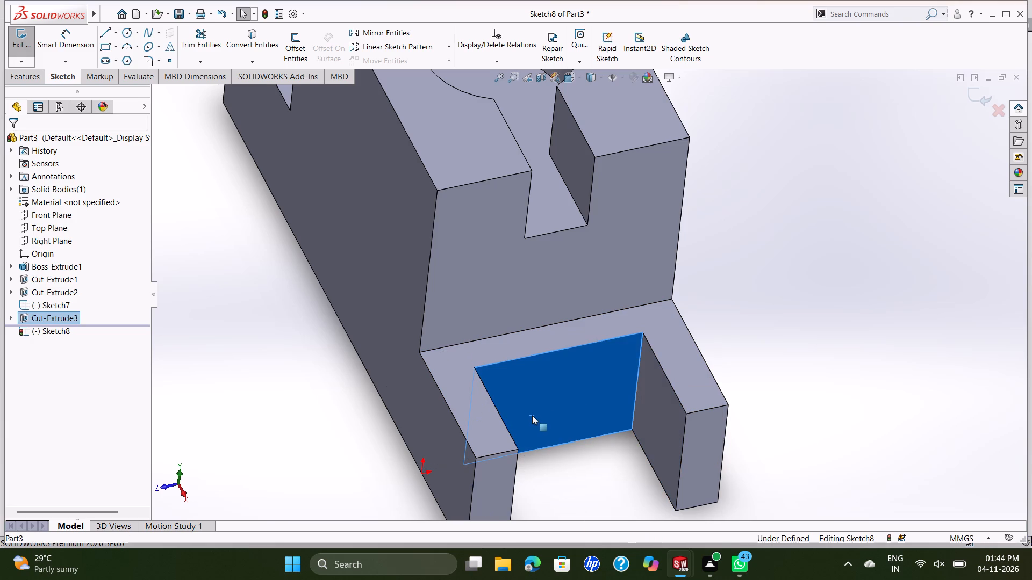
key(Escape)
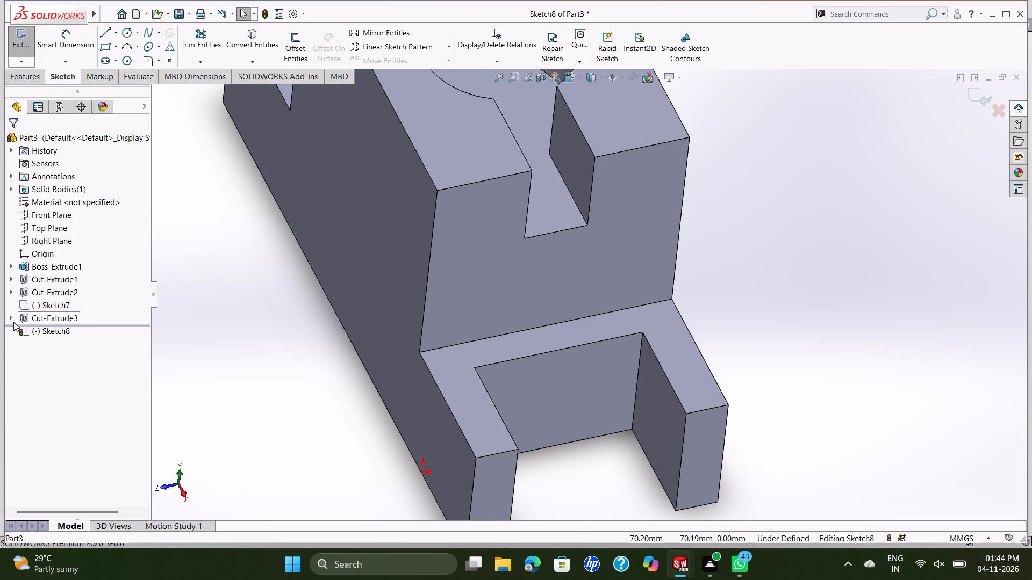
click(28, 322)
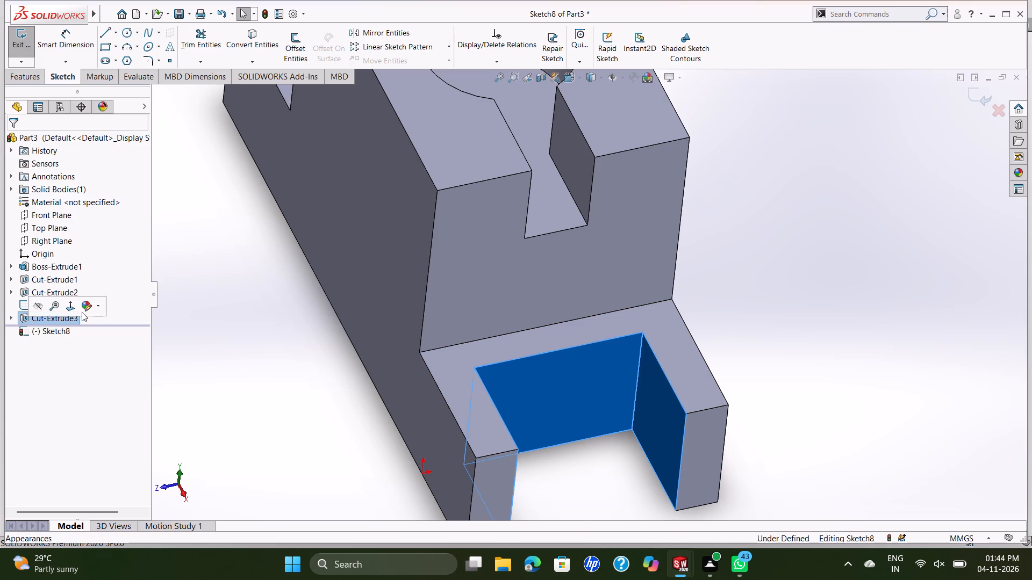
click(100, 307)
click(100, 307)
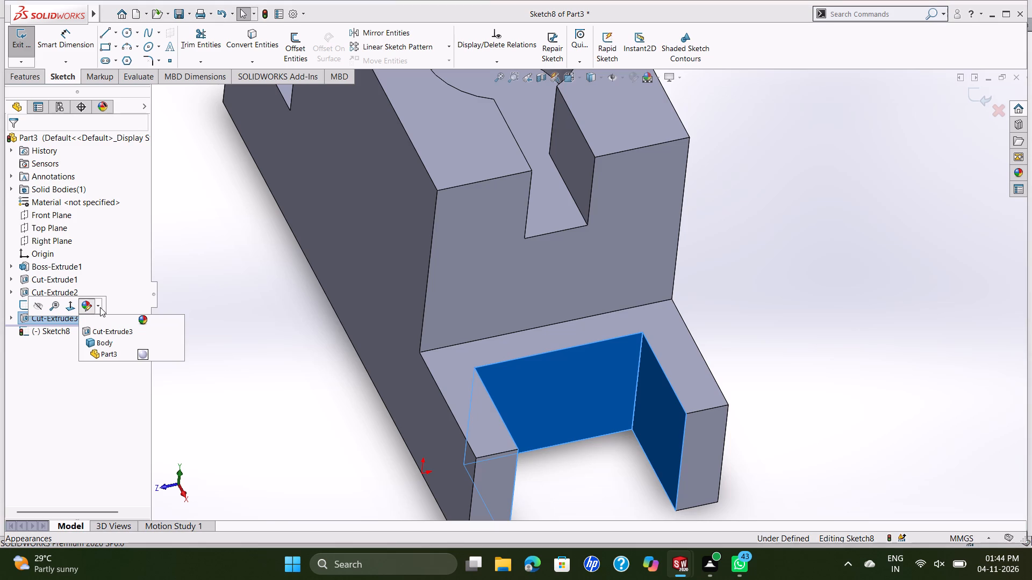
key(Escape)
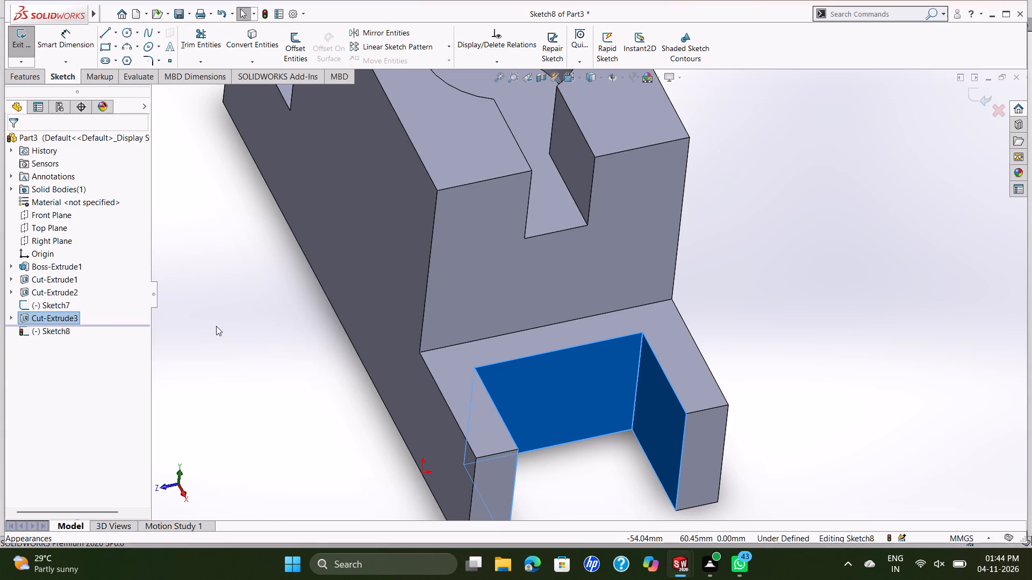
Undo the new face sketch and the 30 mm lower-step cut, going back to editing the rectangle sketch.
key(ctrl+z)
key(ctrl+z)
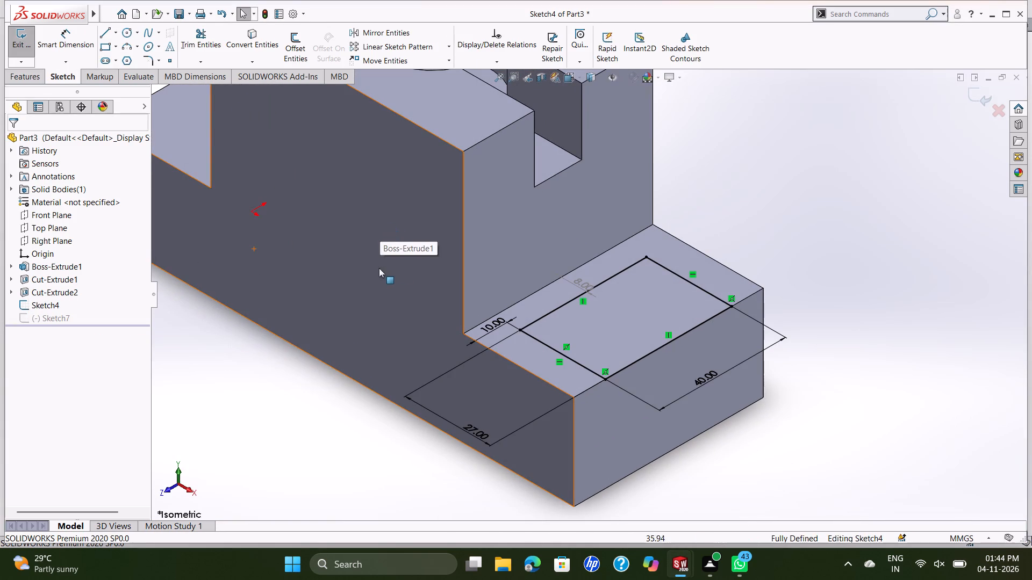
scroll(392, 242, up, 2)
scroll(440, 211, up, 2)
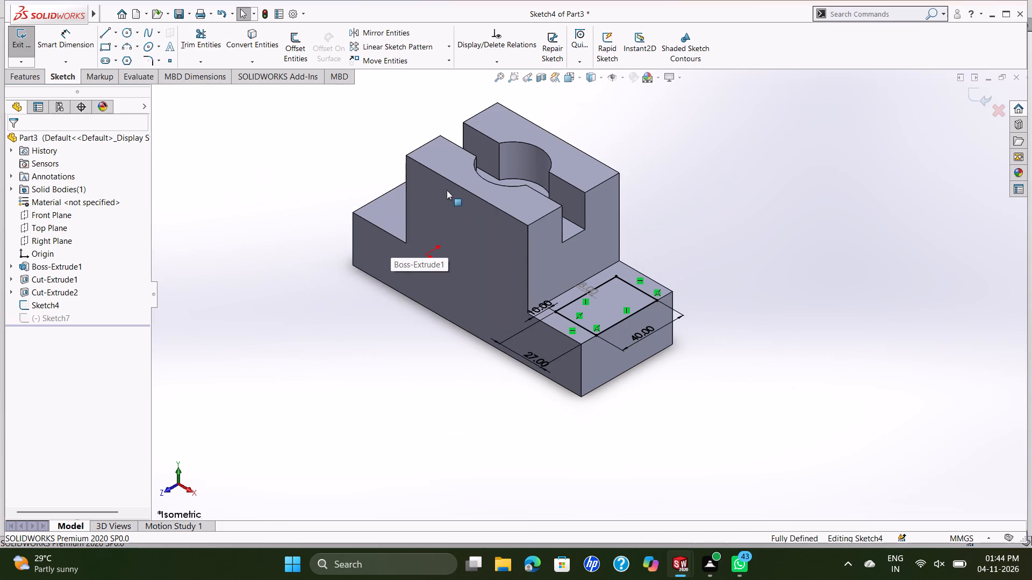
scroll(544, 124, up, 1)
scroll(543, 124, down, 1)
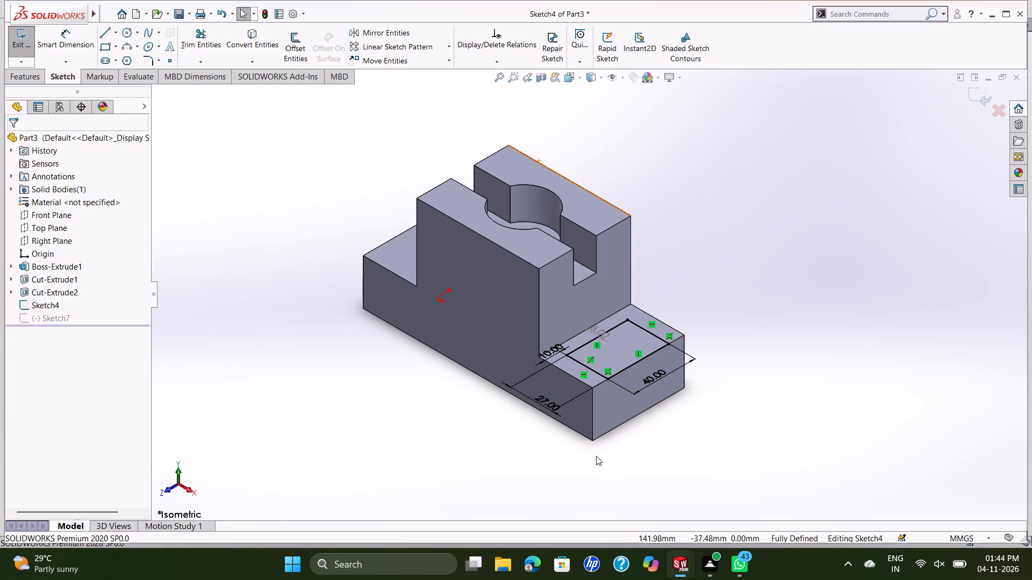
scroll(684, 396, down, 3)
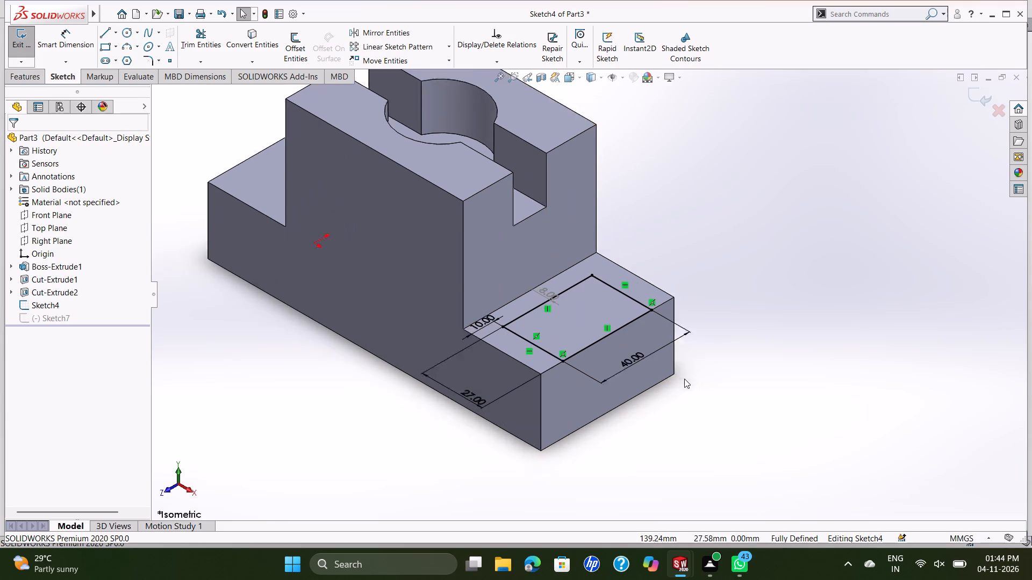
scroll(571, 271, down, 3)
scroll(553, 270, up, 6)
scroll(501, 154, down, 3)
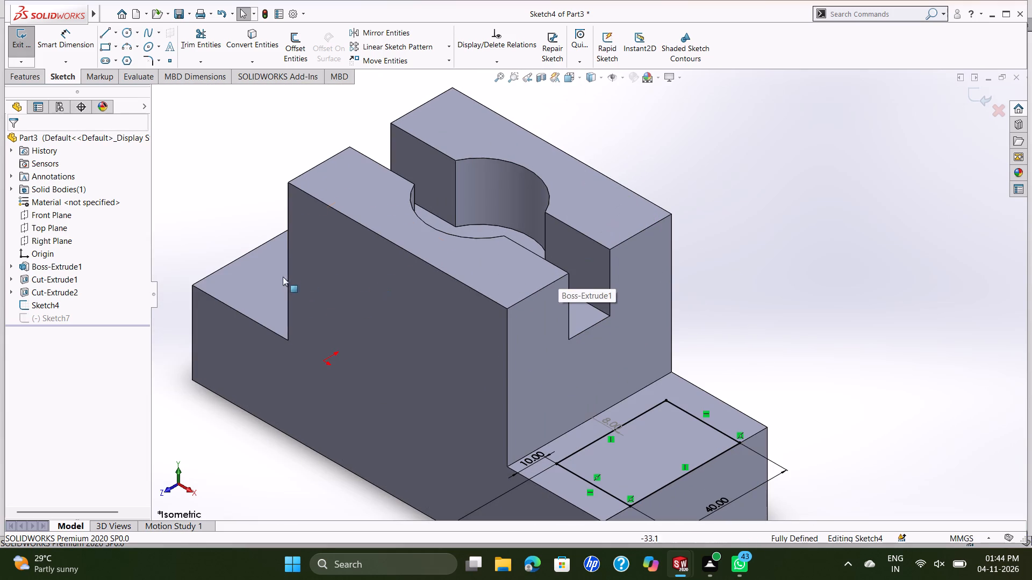
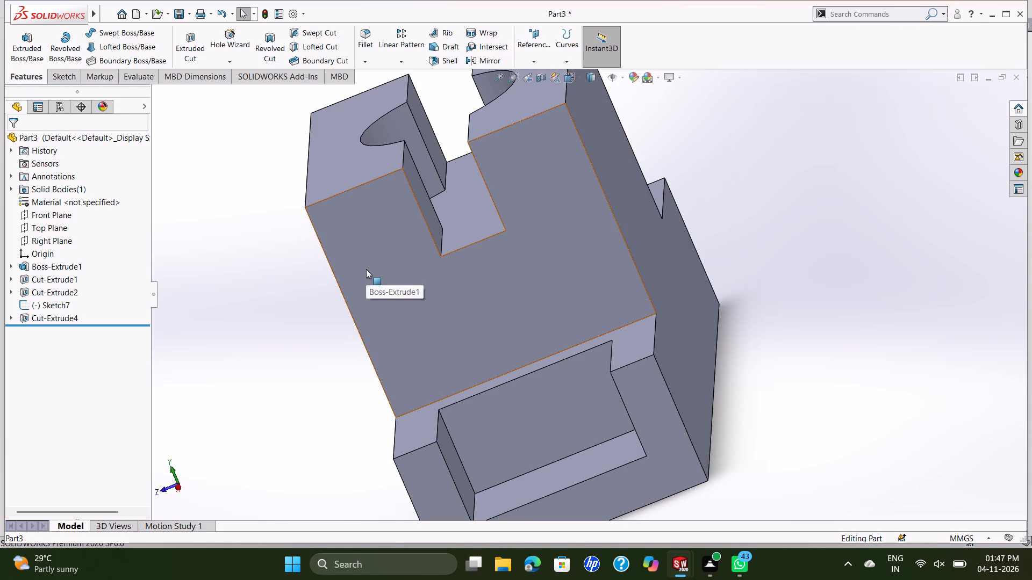
Start a new sketch on the inner side wall of the rectangular lower-step cut.
key(l)
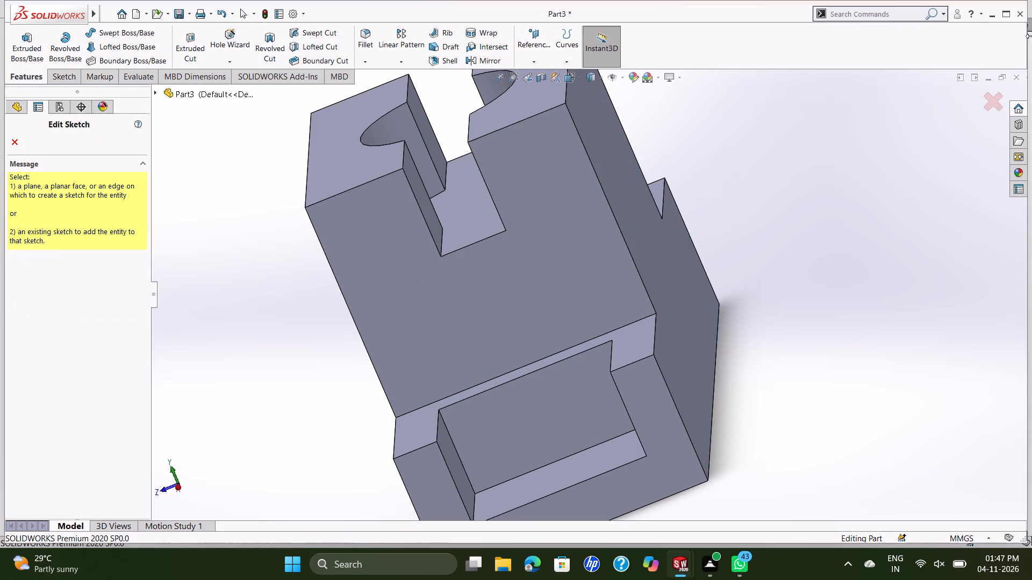
click(999, 98)
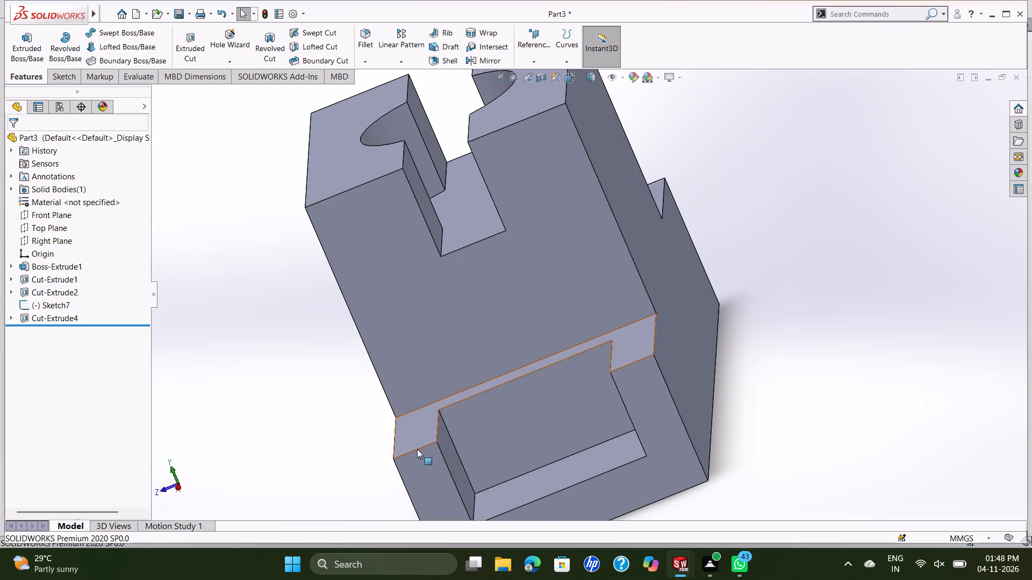
click(547, 432)
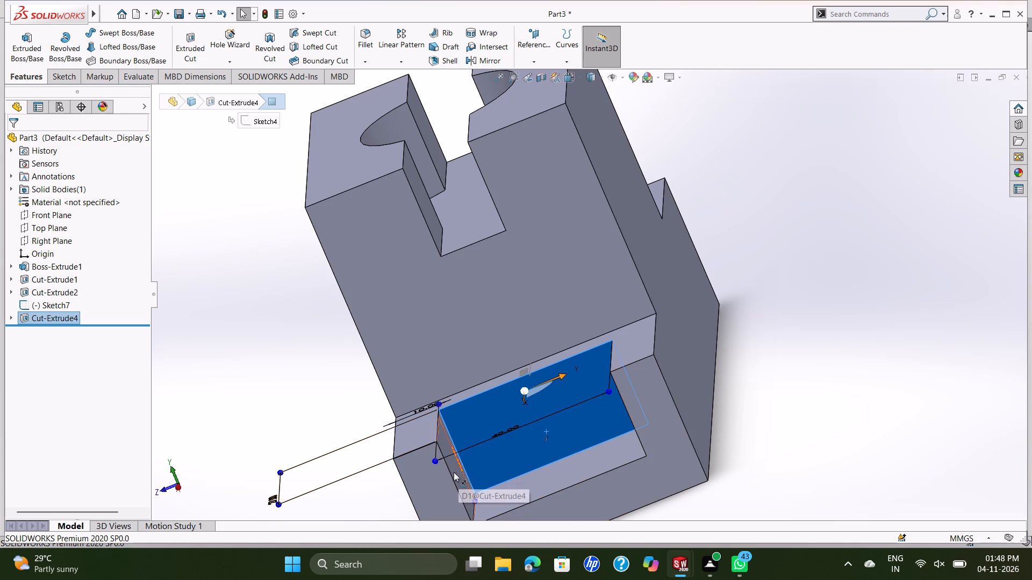
click(427, 471)
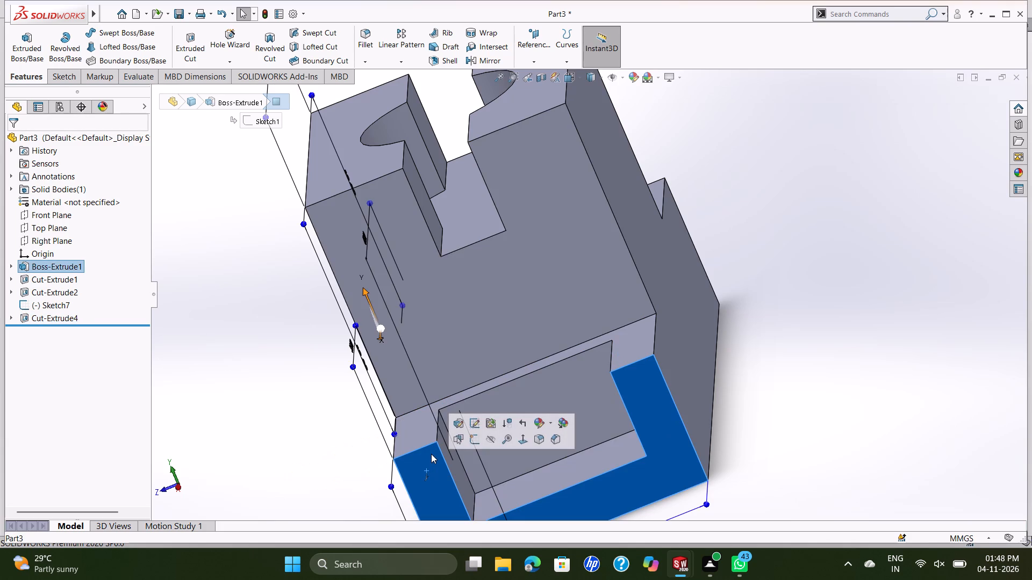
click(439, 446)
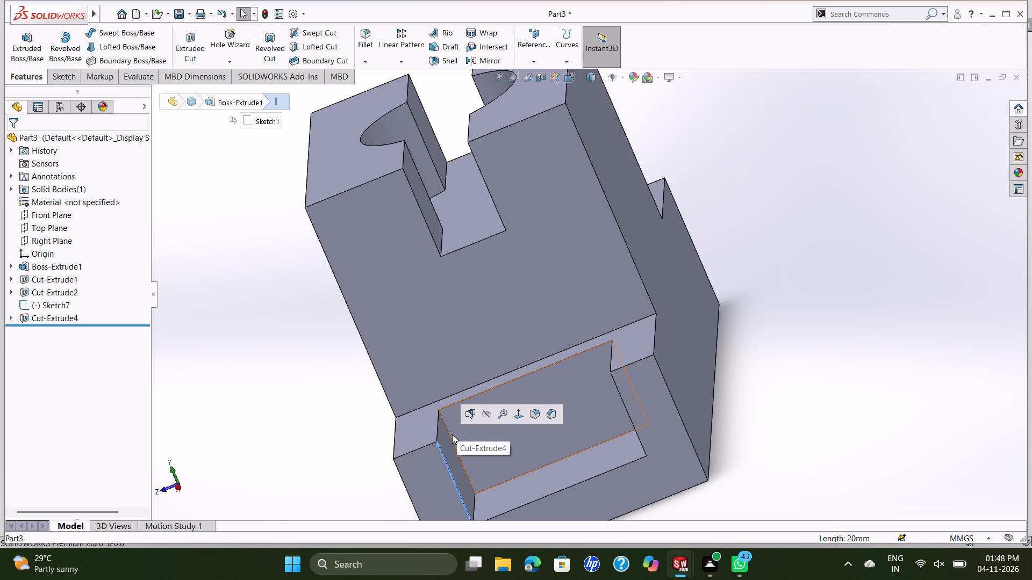
click(447, 449)
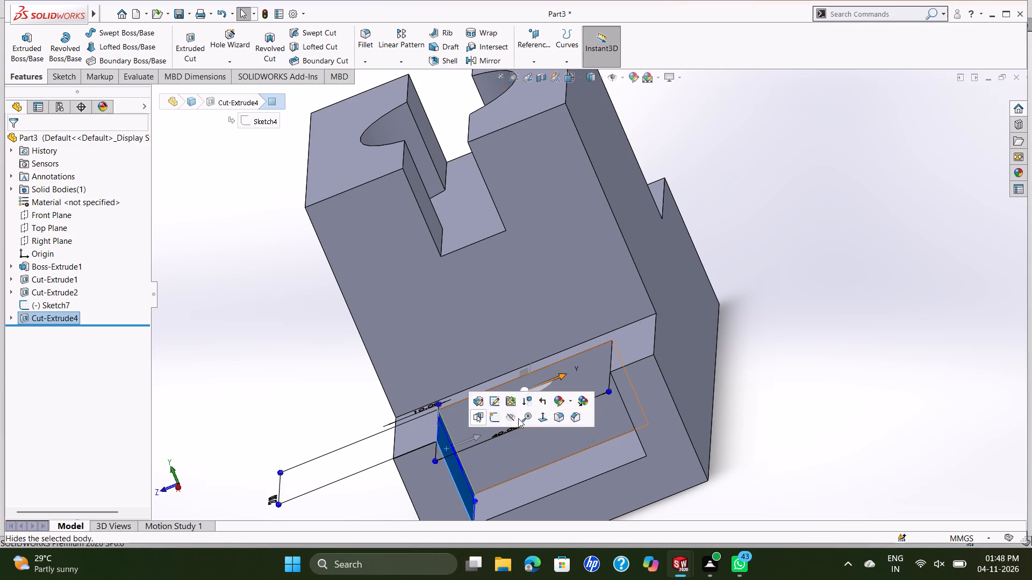
click(495, 422)
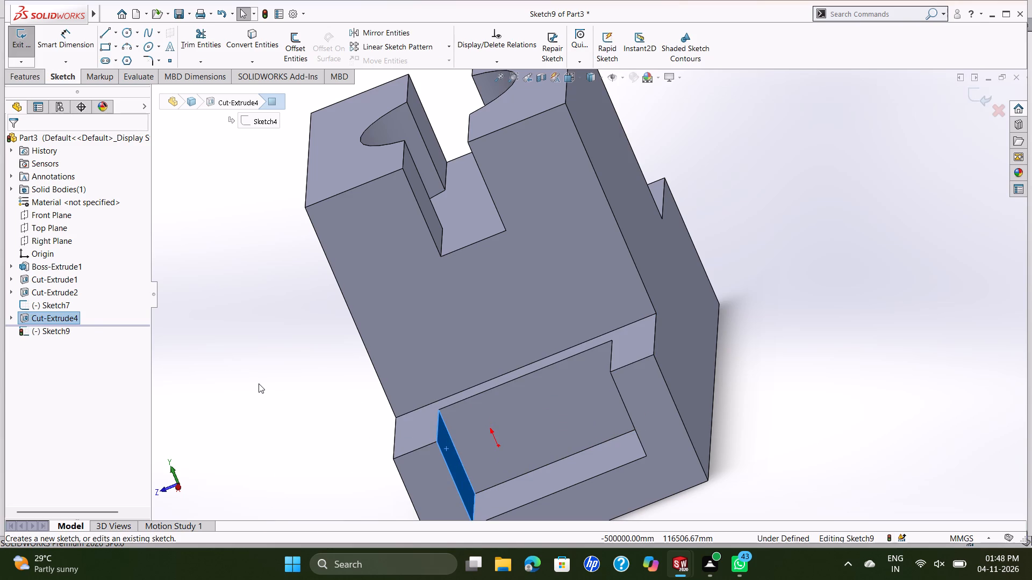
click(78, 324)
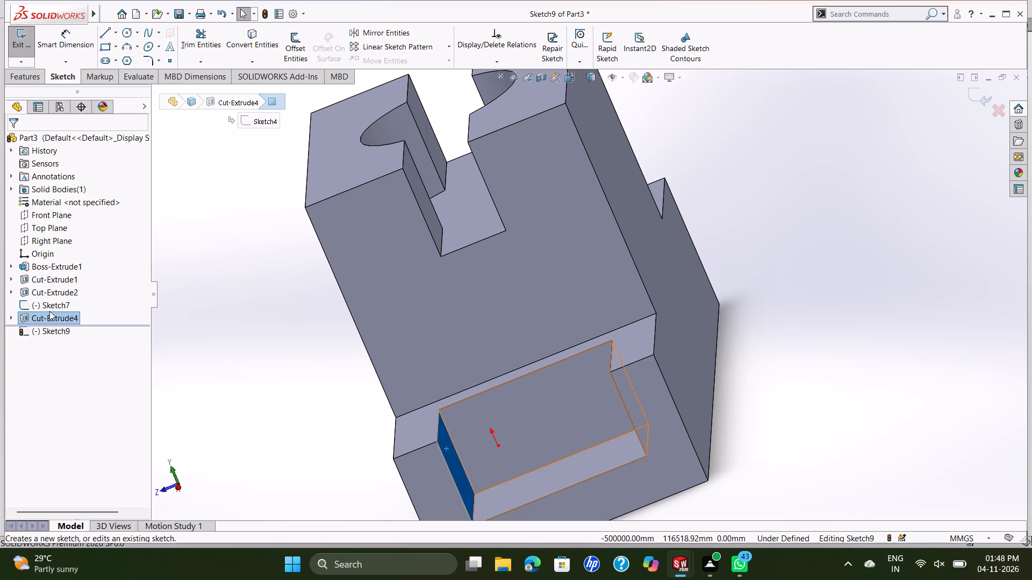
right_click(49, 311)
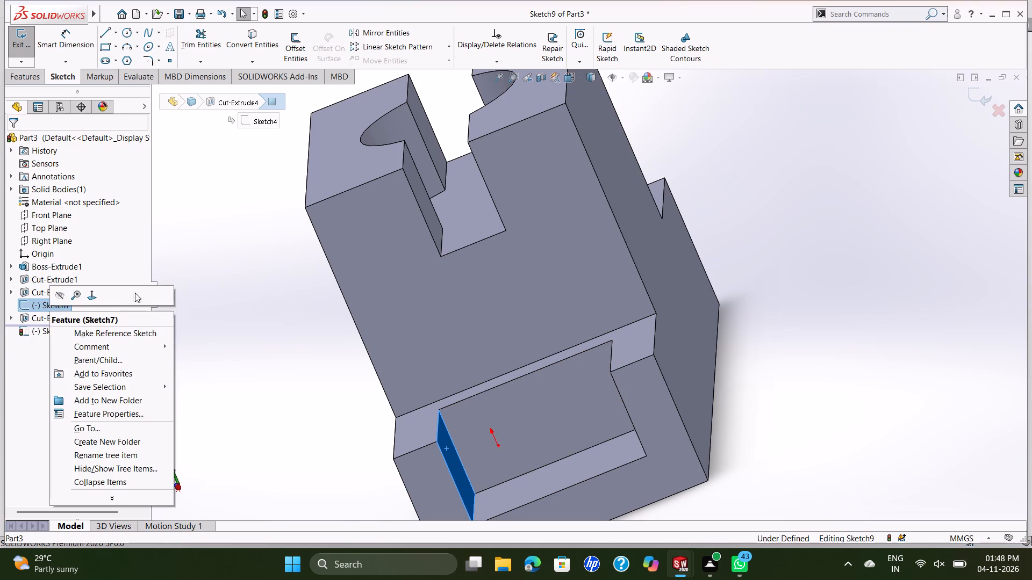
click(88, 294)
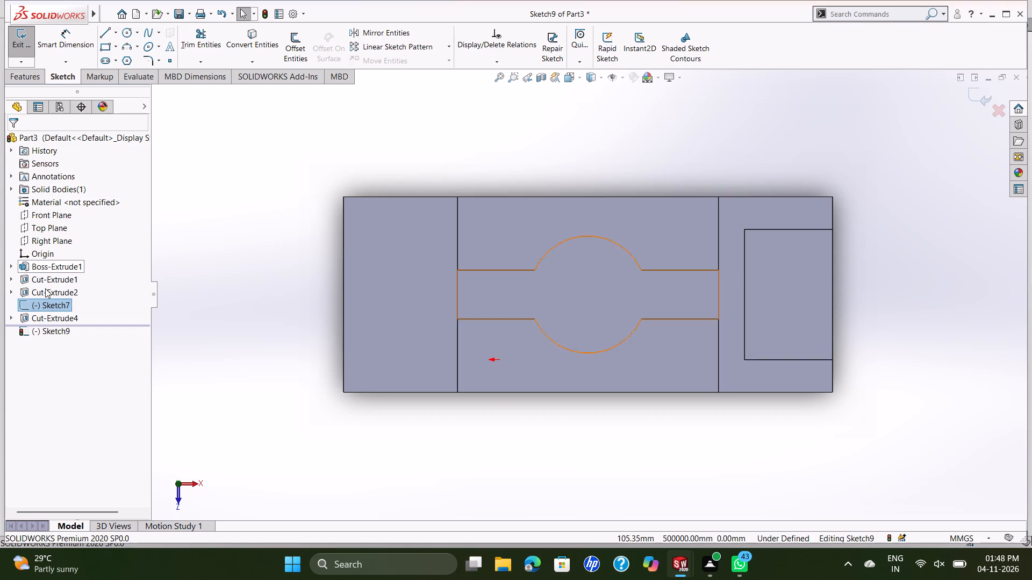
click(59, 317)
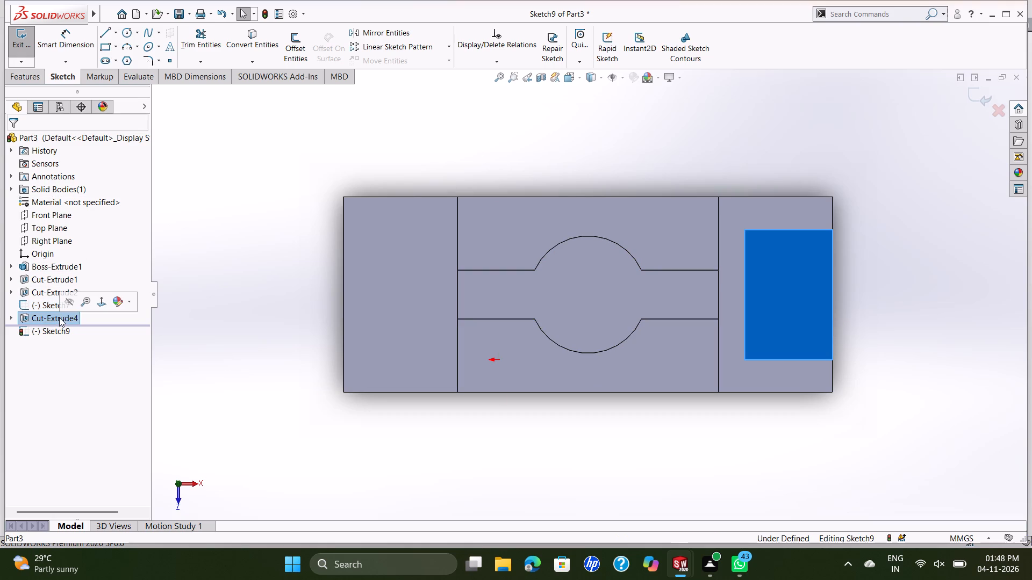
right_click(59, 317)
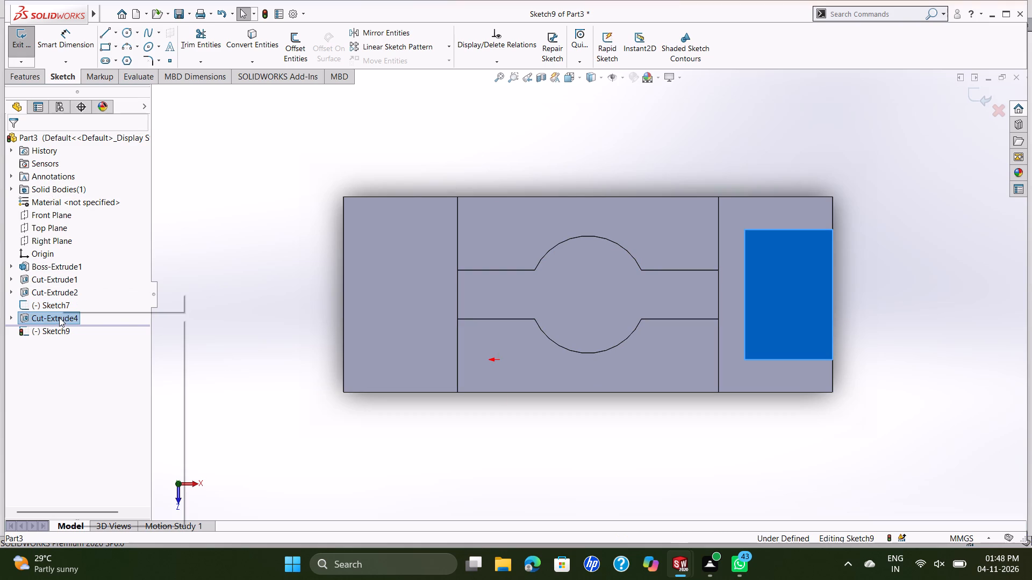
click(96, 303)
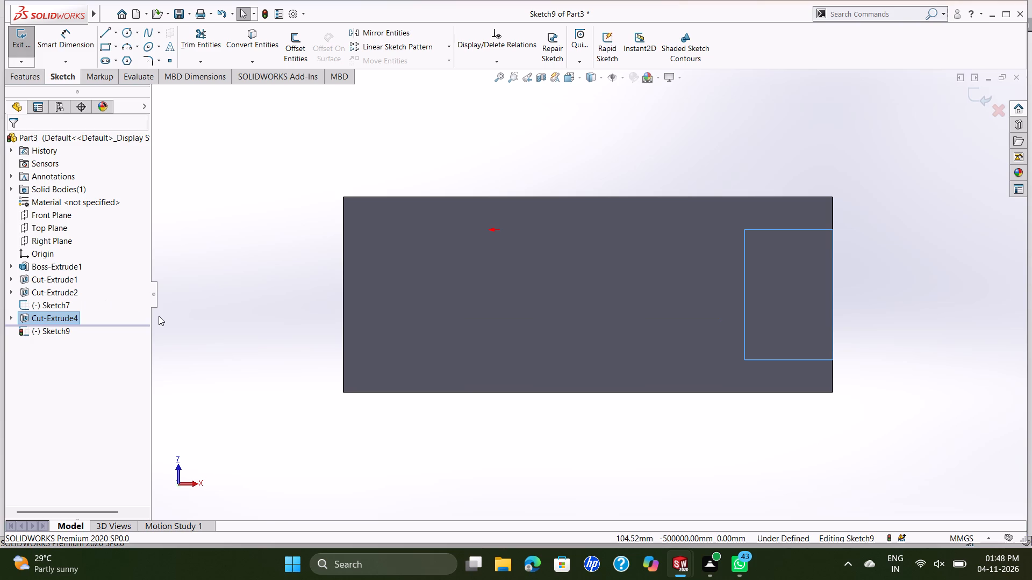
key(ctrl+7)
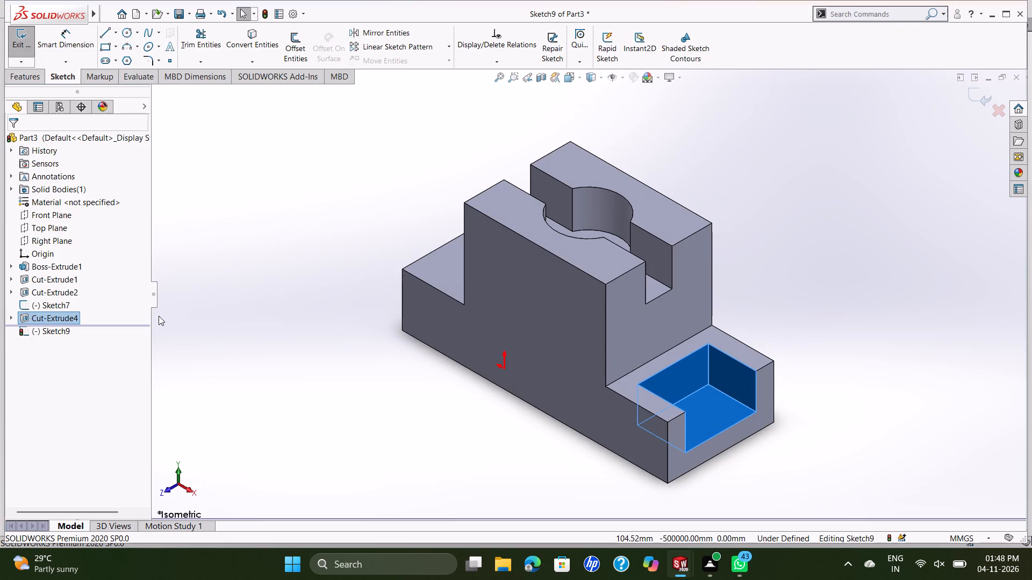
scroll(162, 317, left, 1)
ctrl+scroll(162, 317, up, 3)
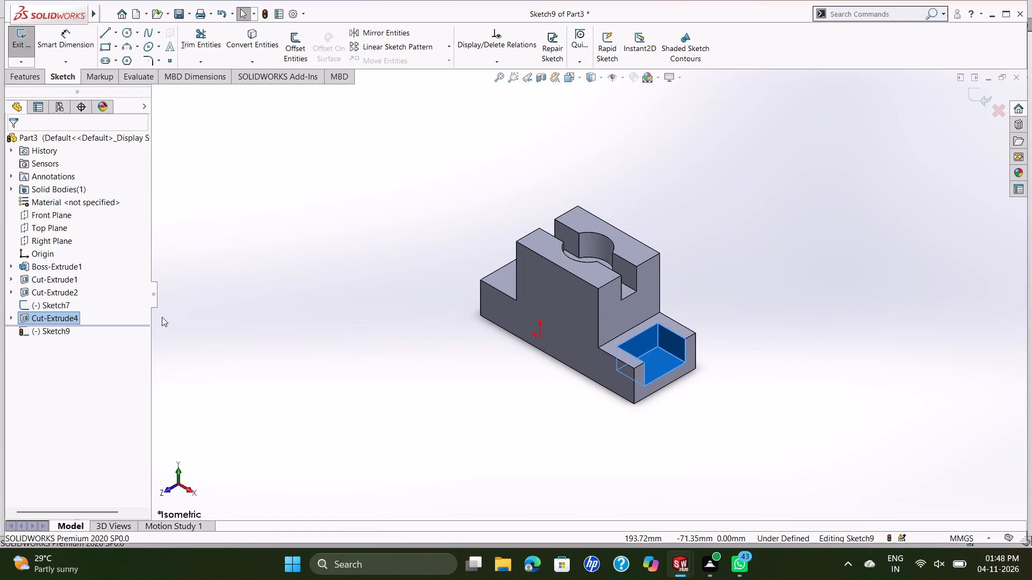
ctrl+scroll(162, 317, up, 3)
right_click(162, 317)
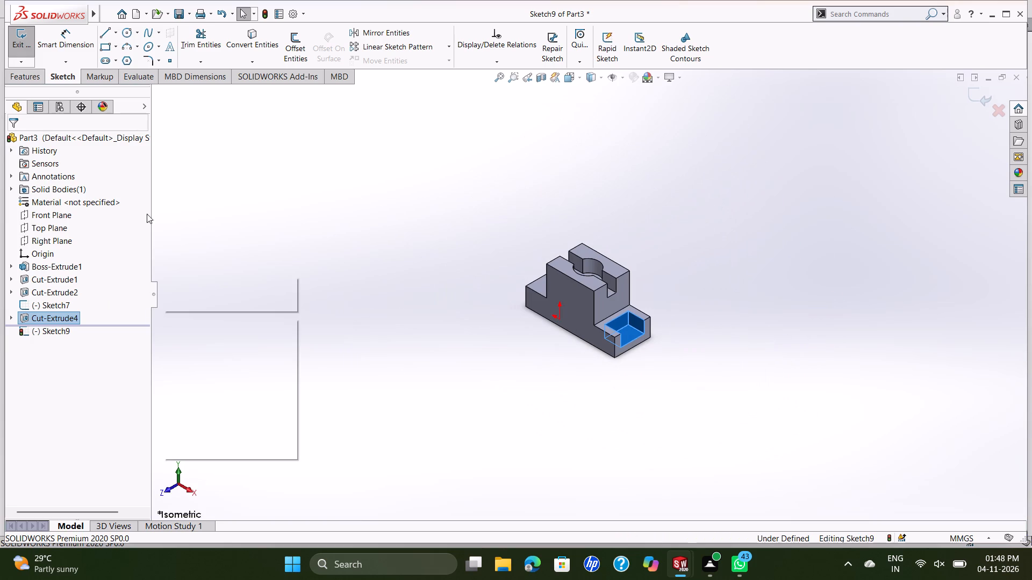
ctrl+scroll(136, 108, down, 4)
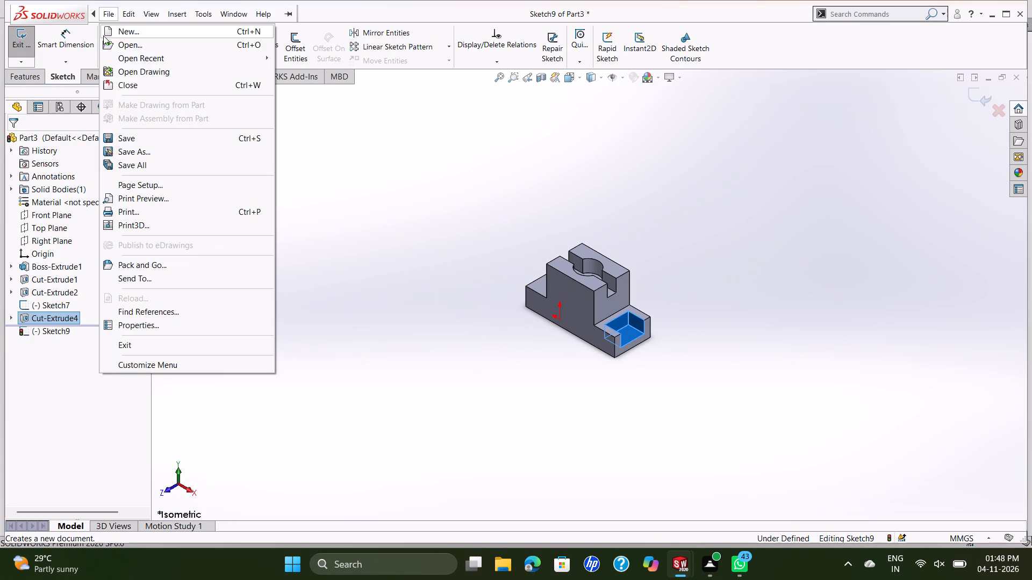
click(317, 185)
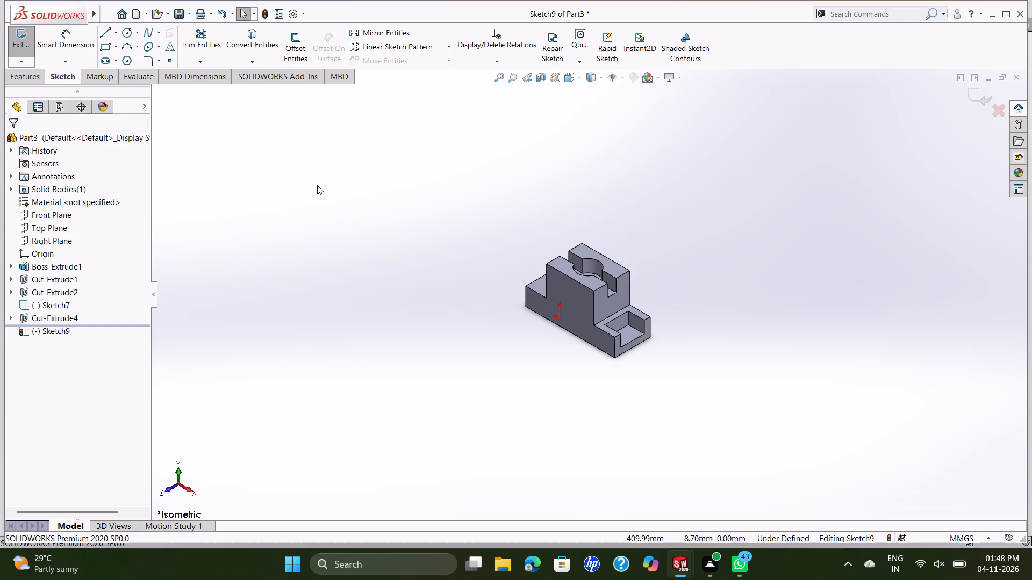
Sketch a closed right triangle on the cut's side wall, with 27 mm bottom and 20 mm back legs joined by a diagonal.
click(108, 34)
scroll(498, 393, up, 2)
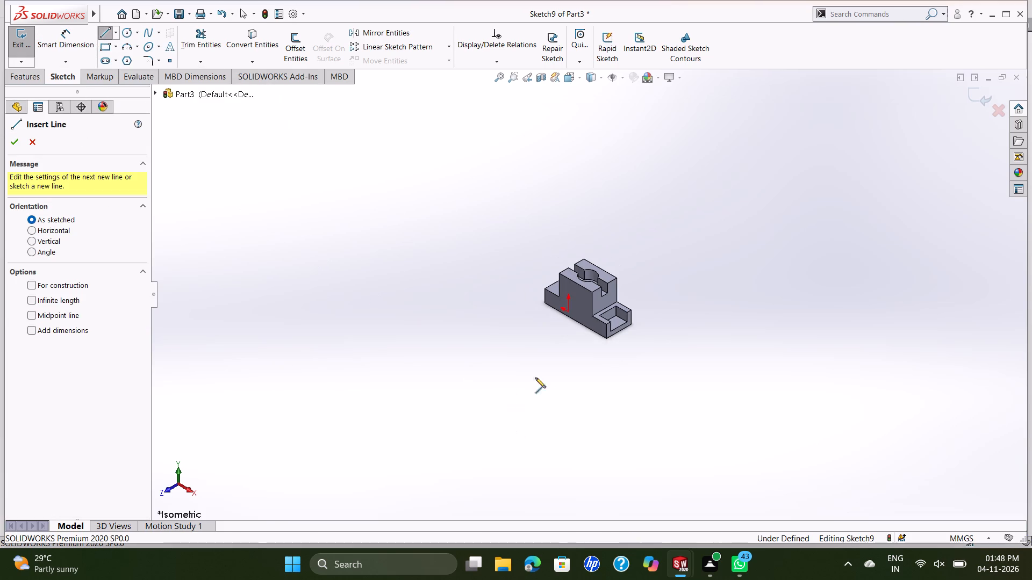
scroll(549, 371, up, 1)
scroll(549, 371, down, 5)
middle_drag(613, 363, 535, 432)
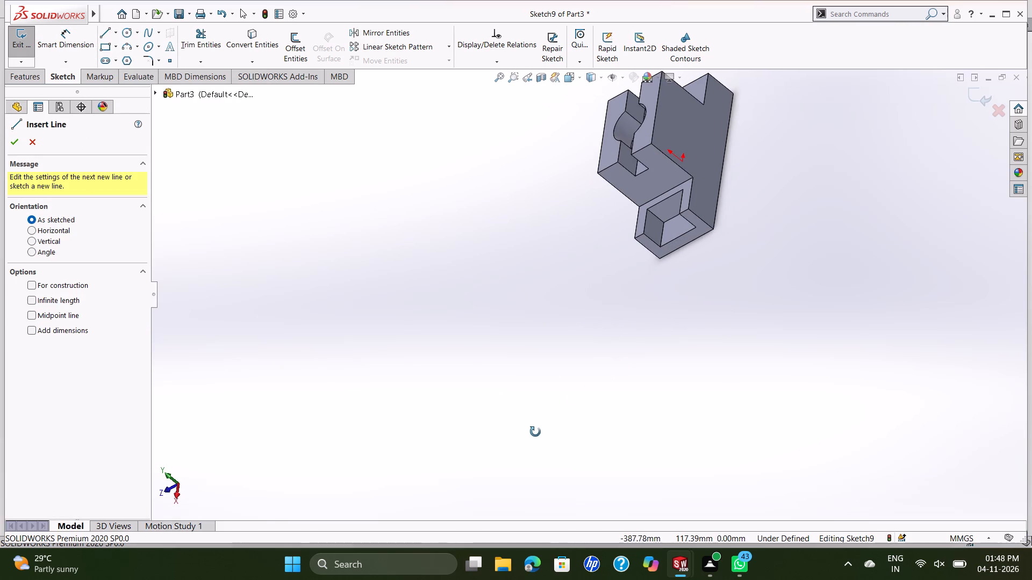
middle_drag(535, 432, 534, 432)
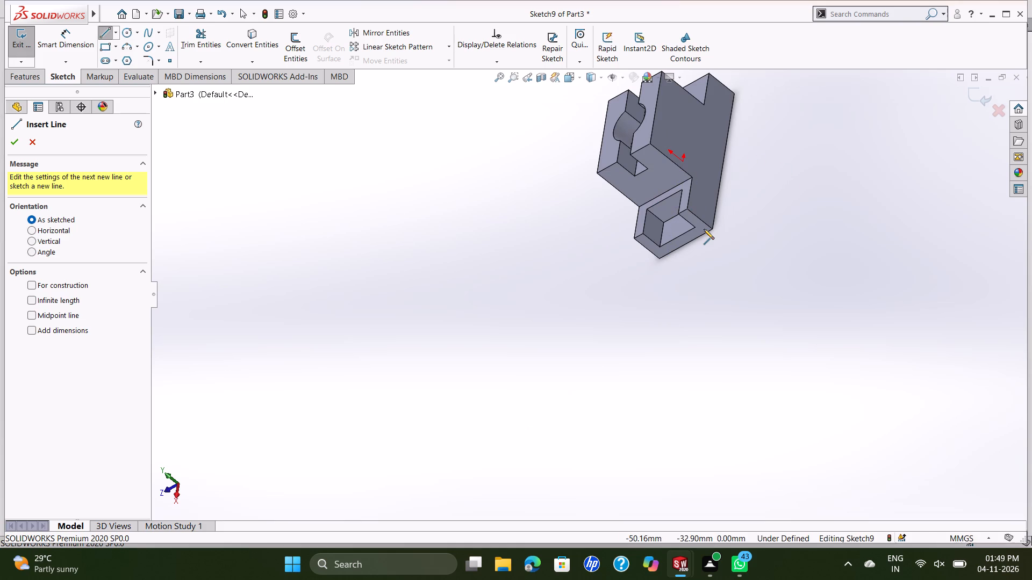
scroll(668, 195, up, 2)
scroll(666, 197, down, 6)
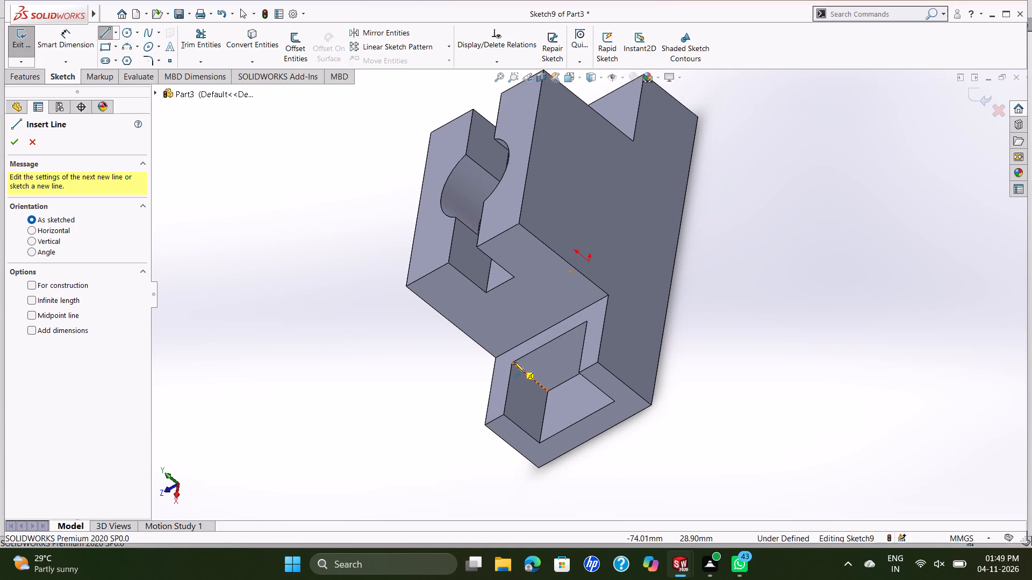
click(513, 362)
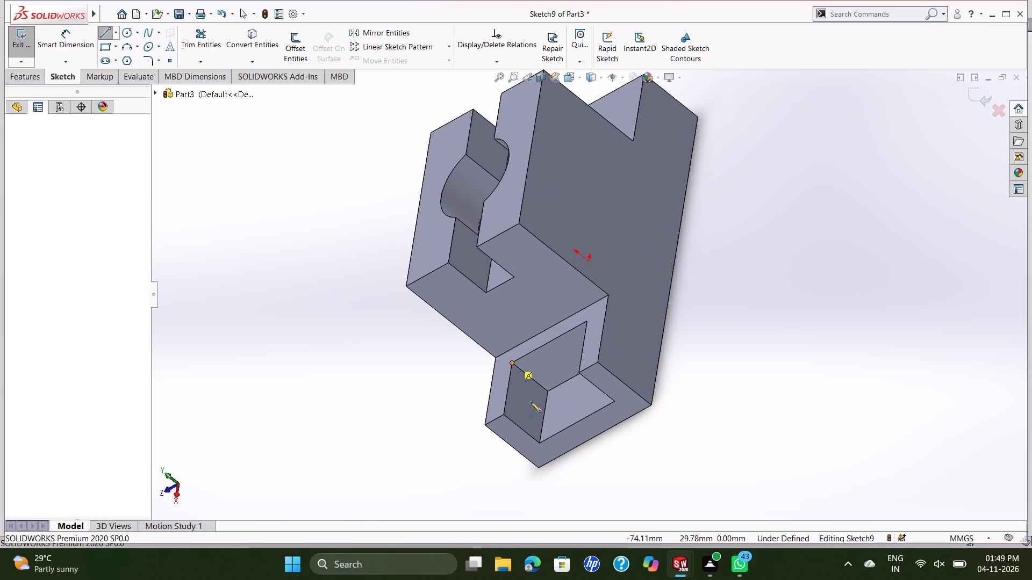
click(538, 440)
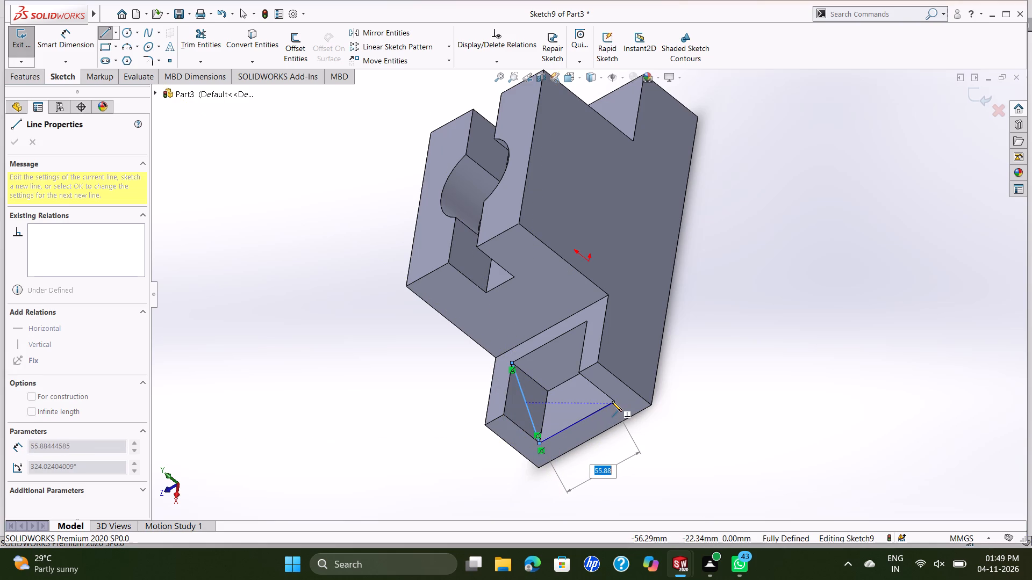
click(547, 388)
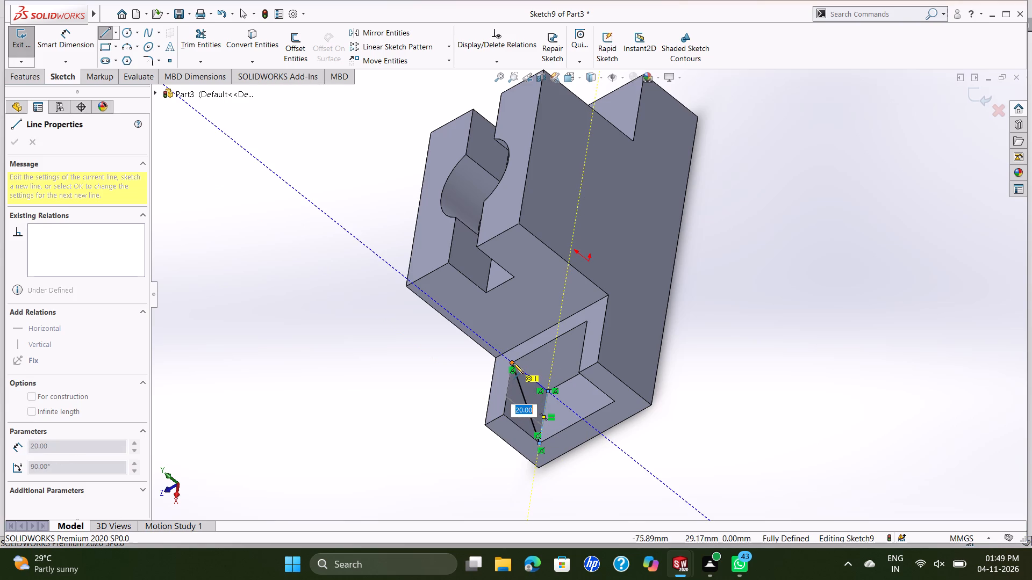
click(513, 363)
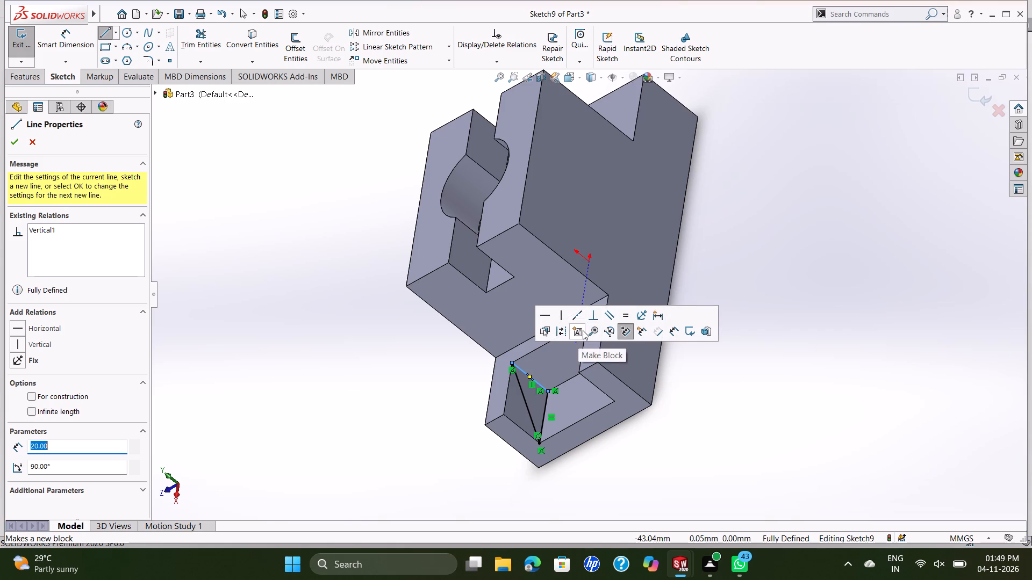
key(Escape)
key(Escape)
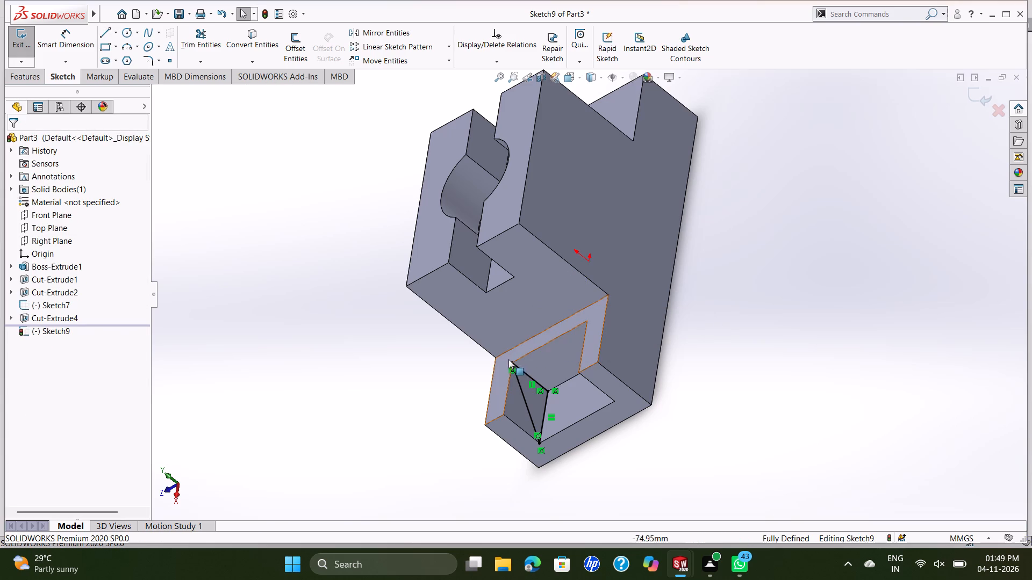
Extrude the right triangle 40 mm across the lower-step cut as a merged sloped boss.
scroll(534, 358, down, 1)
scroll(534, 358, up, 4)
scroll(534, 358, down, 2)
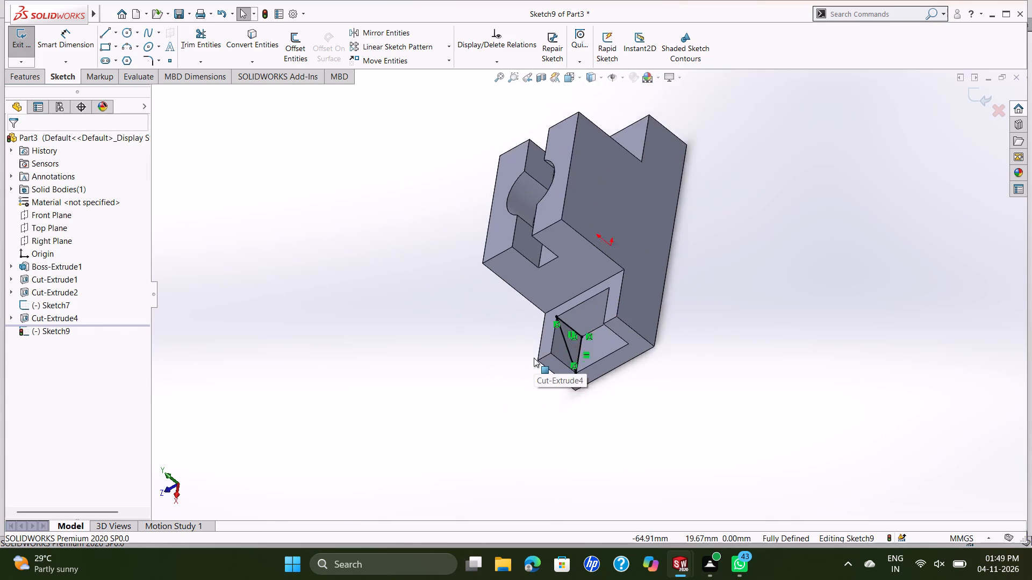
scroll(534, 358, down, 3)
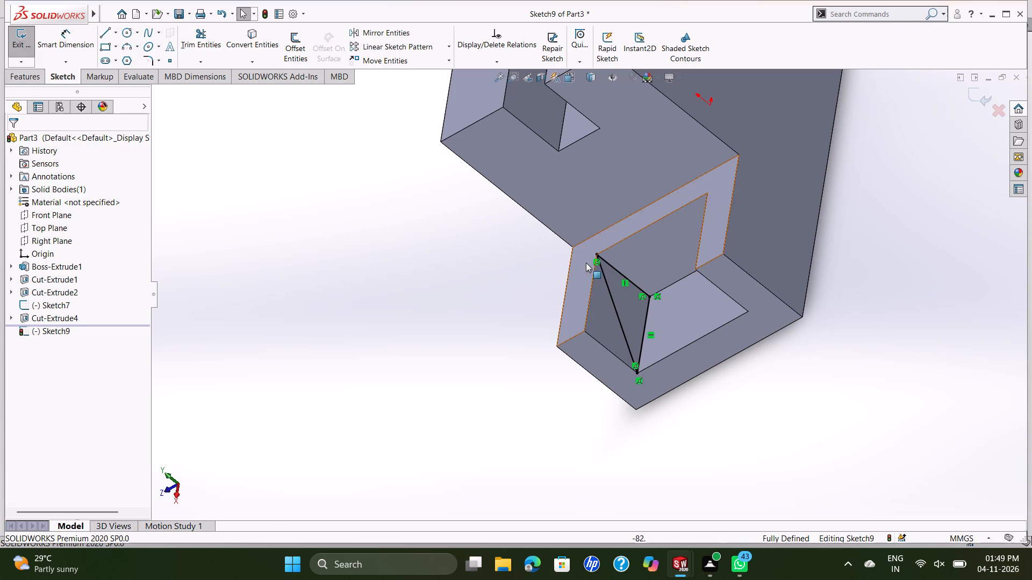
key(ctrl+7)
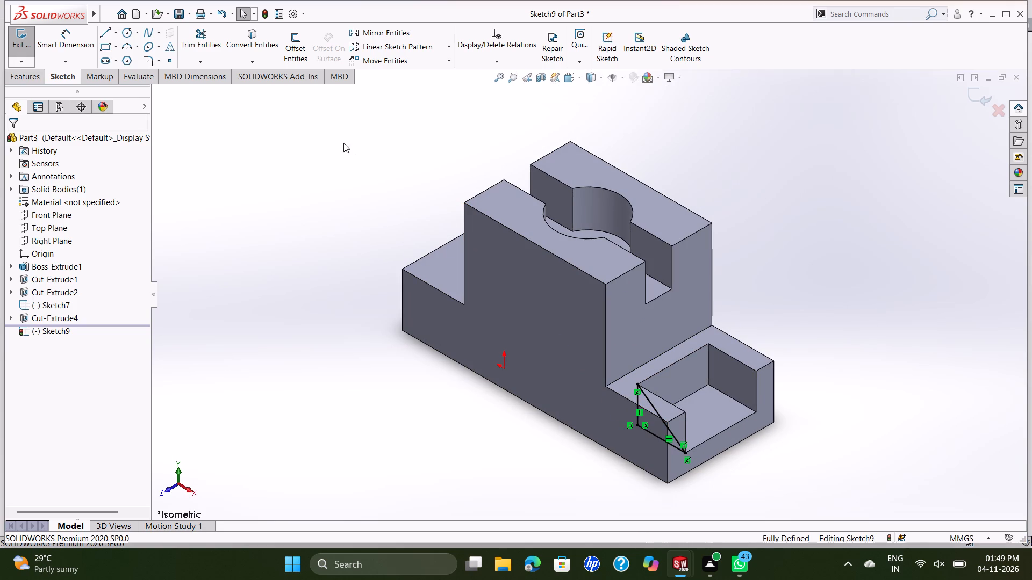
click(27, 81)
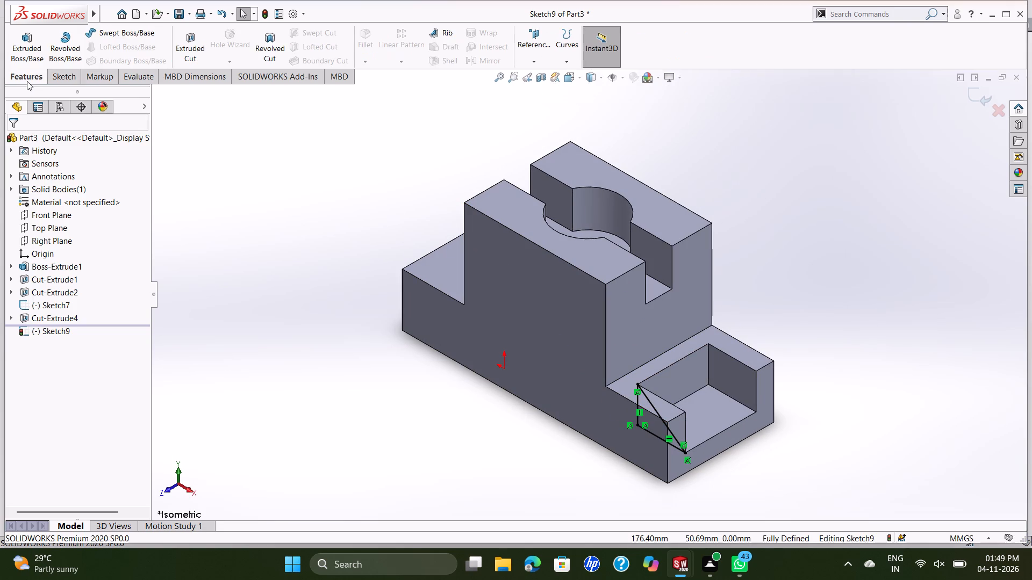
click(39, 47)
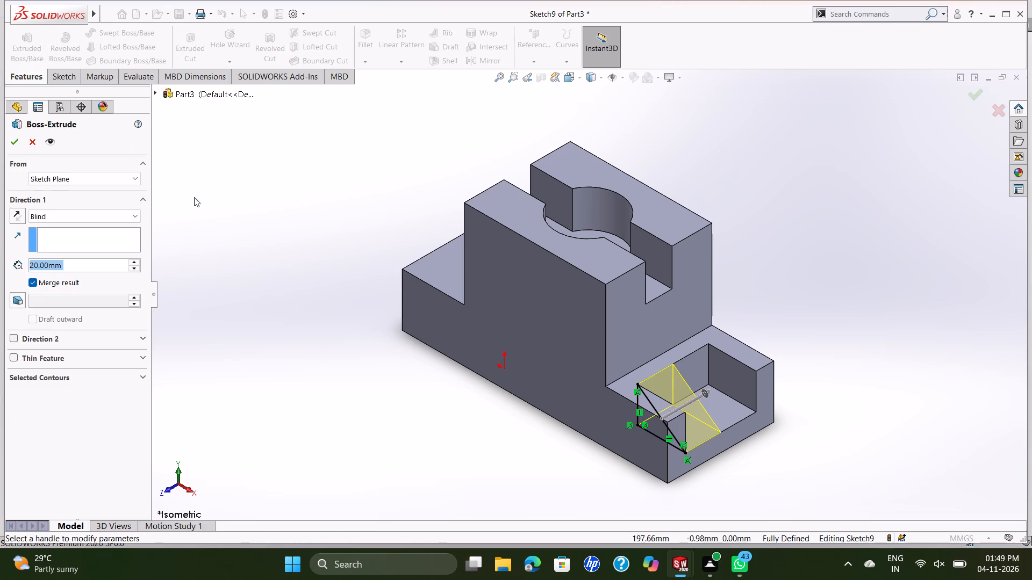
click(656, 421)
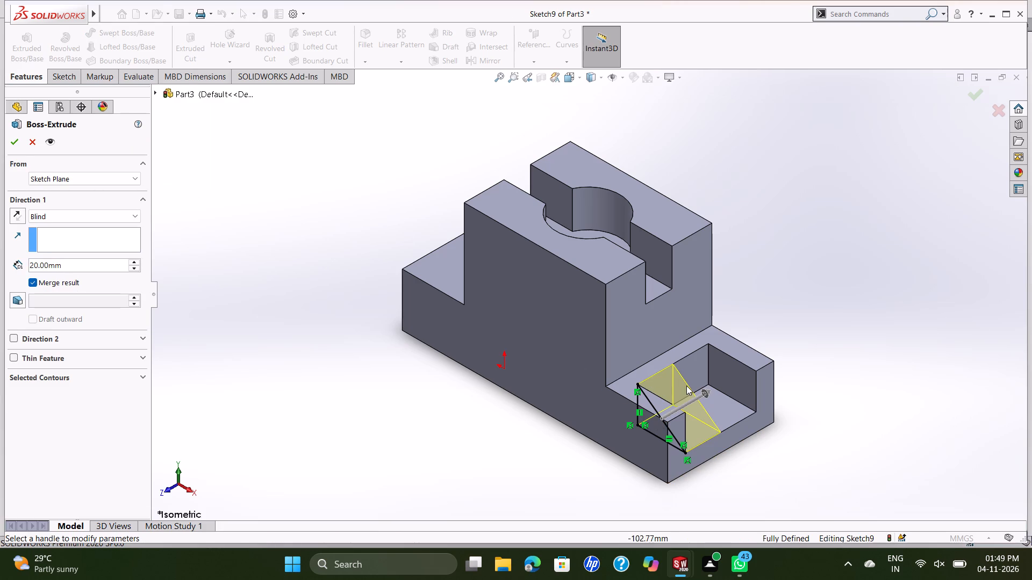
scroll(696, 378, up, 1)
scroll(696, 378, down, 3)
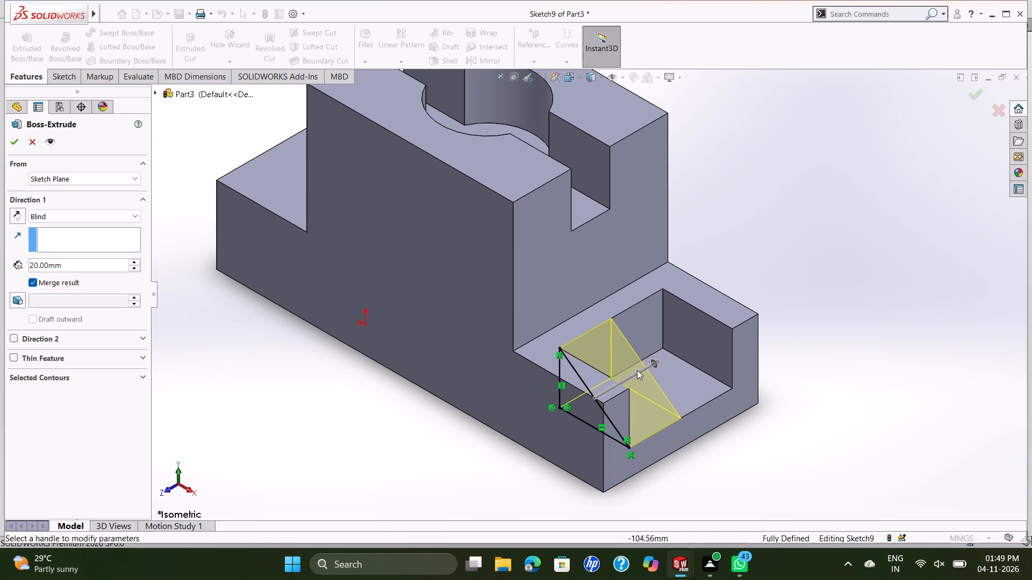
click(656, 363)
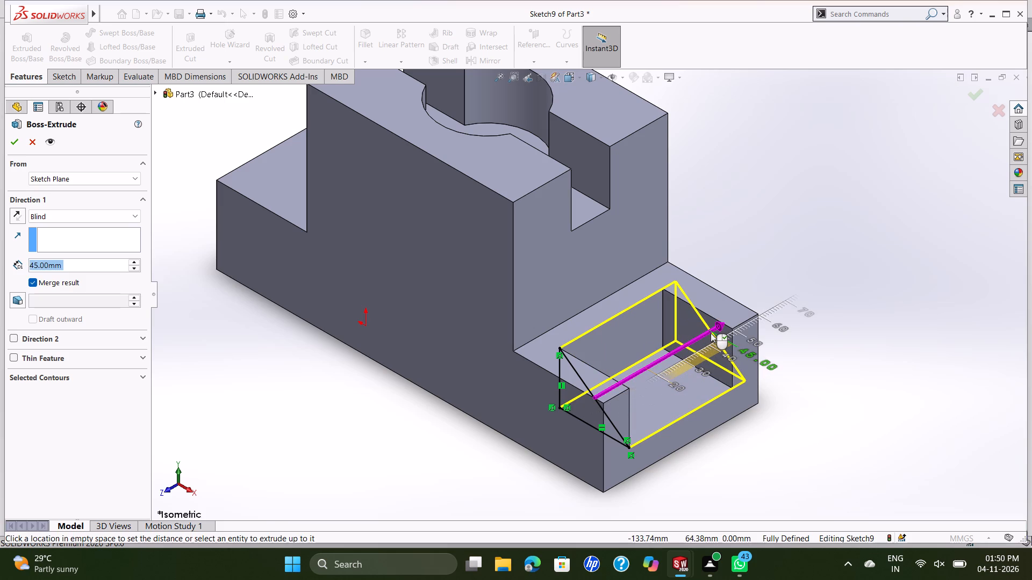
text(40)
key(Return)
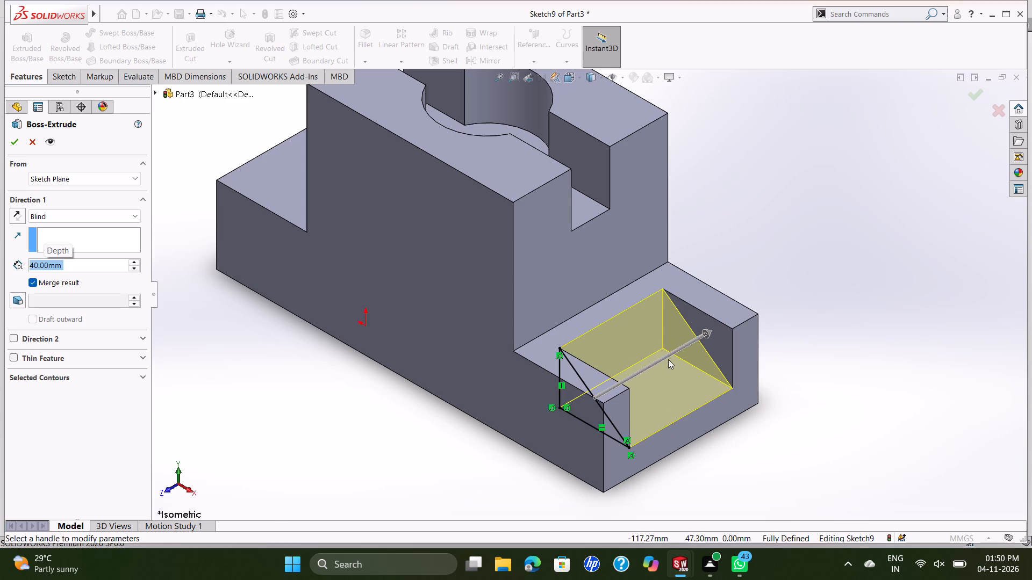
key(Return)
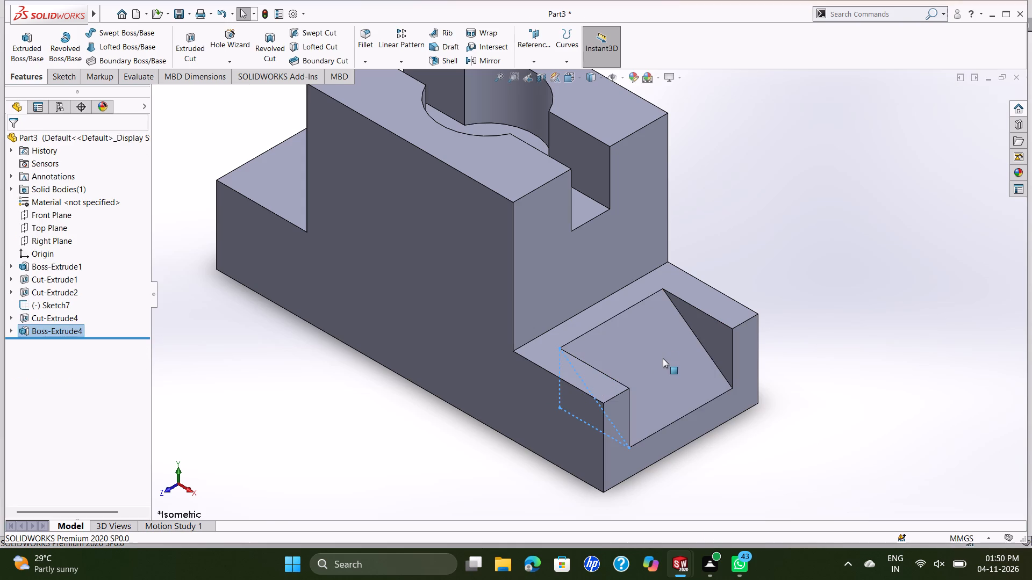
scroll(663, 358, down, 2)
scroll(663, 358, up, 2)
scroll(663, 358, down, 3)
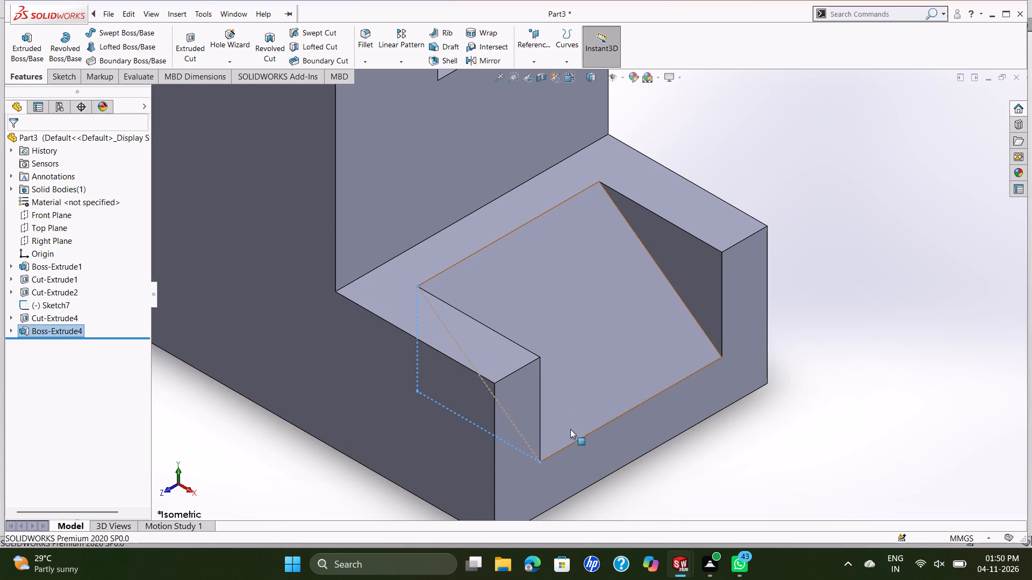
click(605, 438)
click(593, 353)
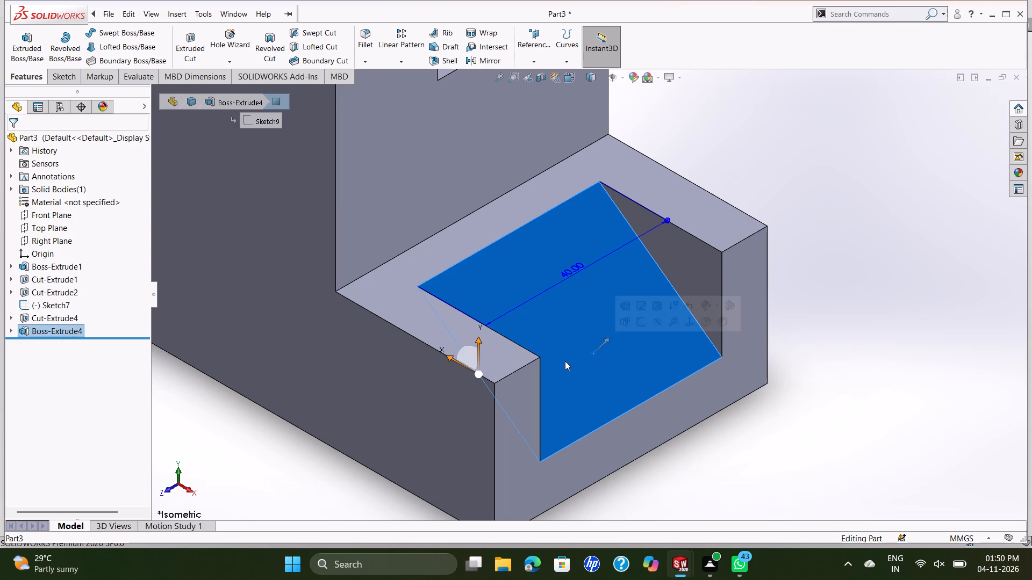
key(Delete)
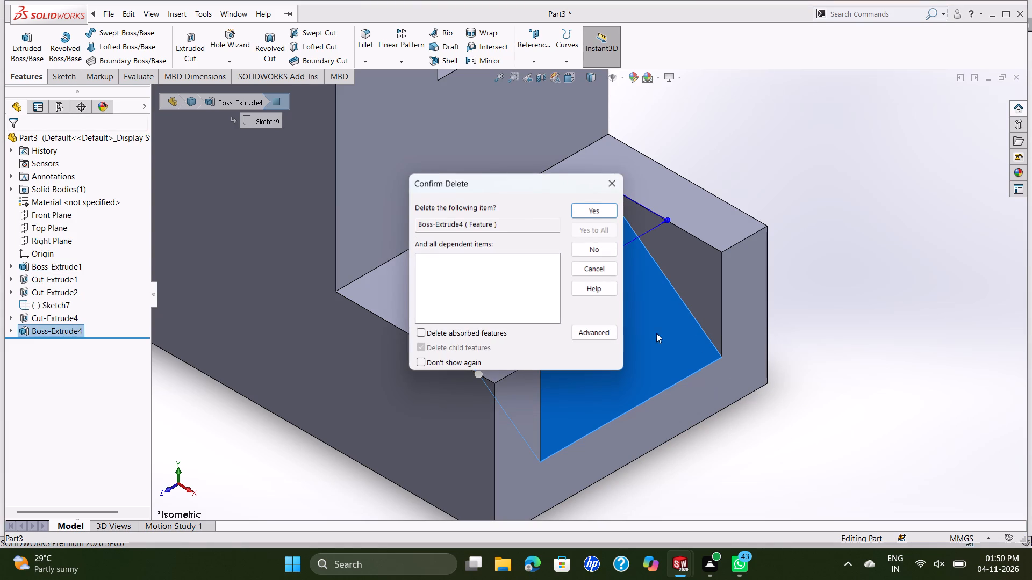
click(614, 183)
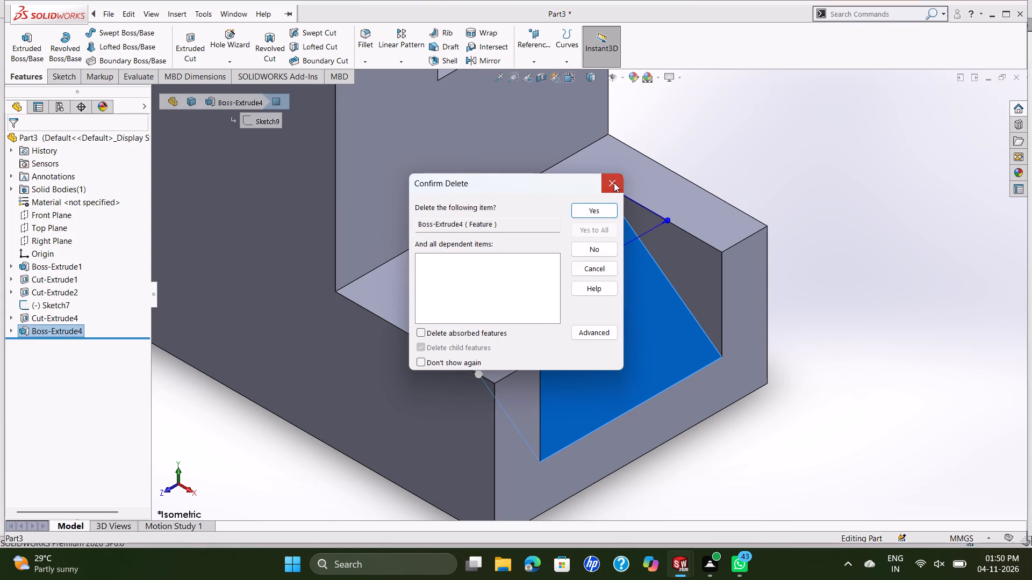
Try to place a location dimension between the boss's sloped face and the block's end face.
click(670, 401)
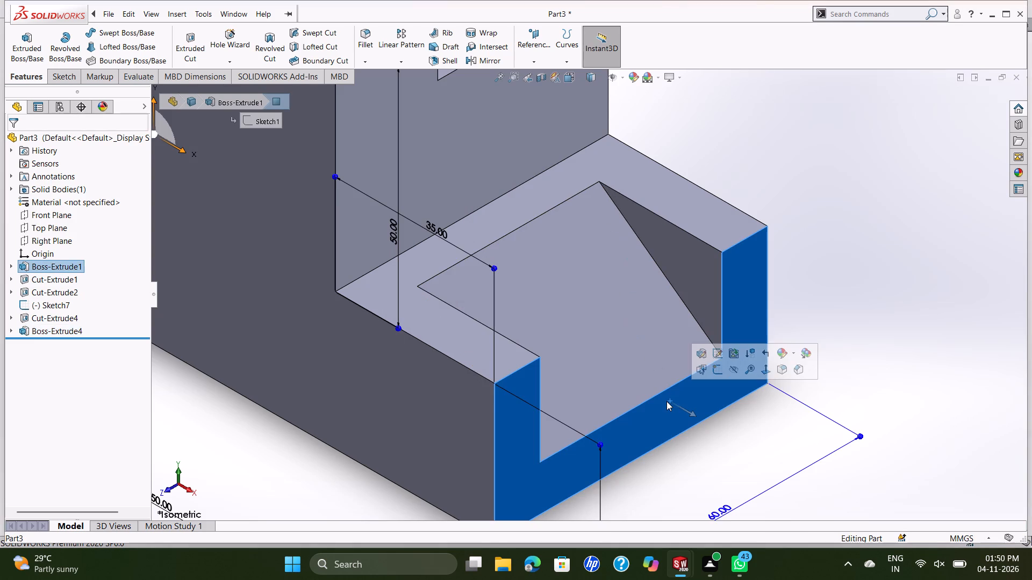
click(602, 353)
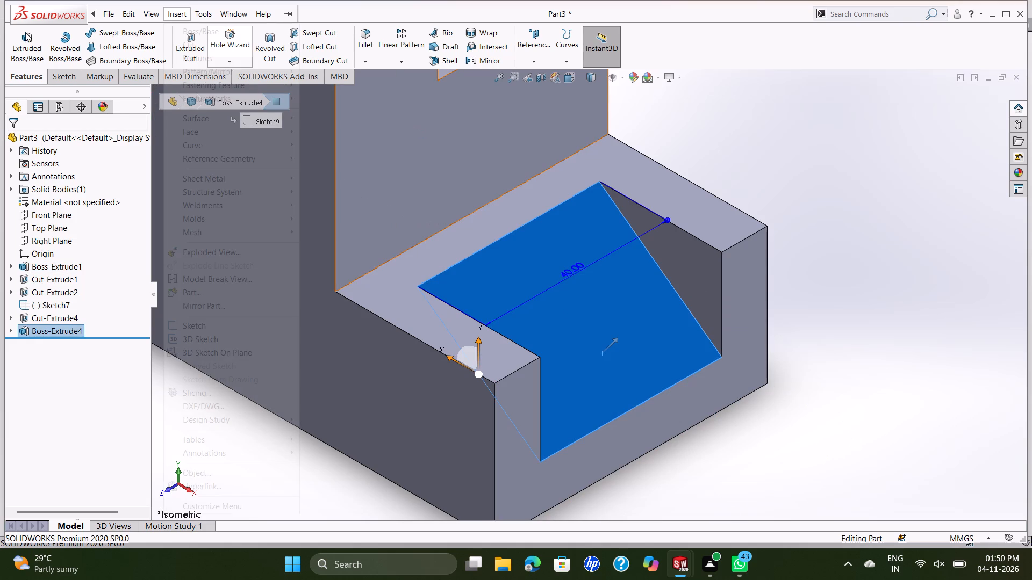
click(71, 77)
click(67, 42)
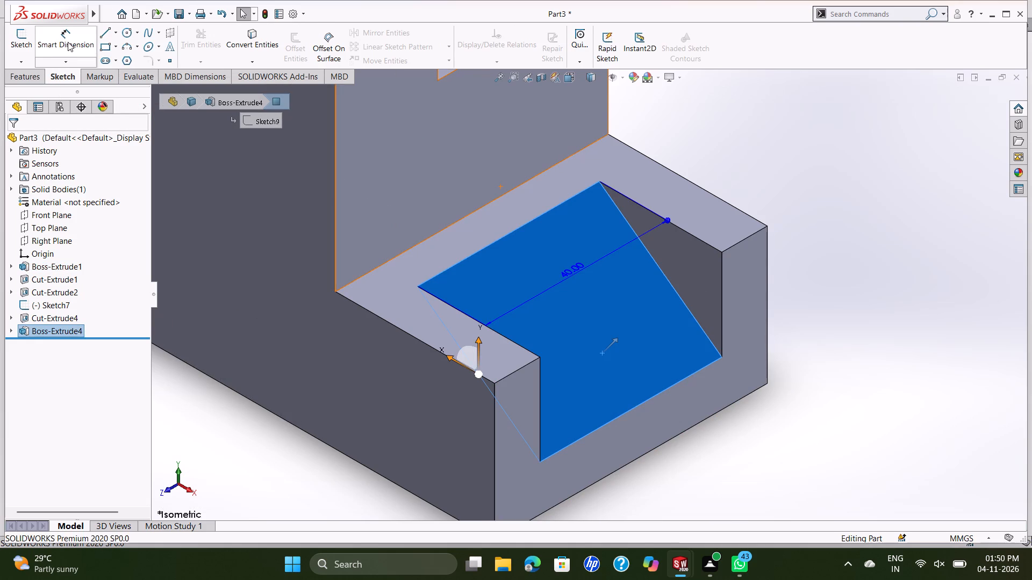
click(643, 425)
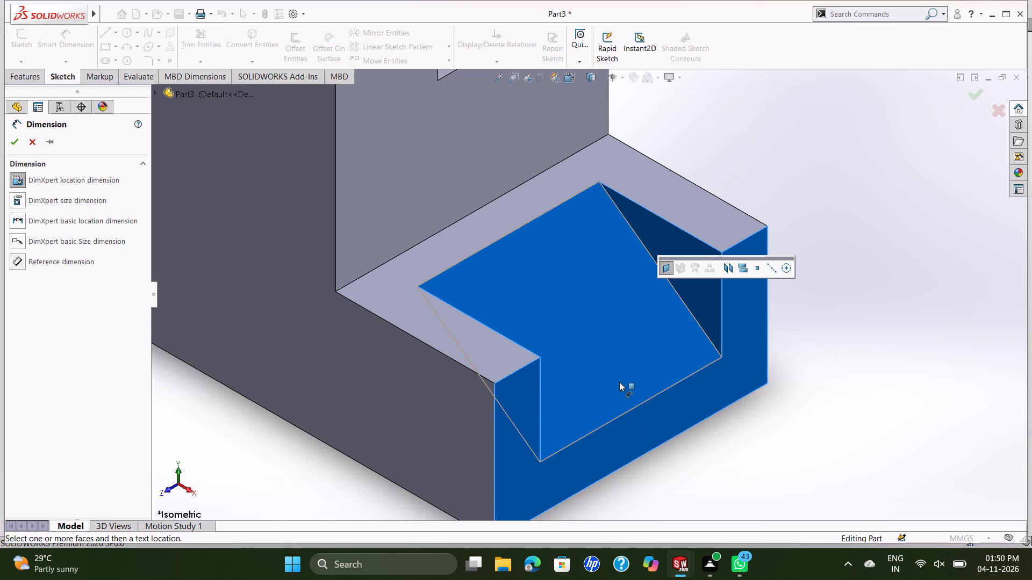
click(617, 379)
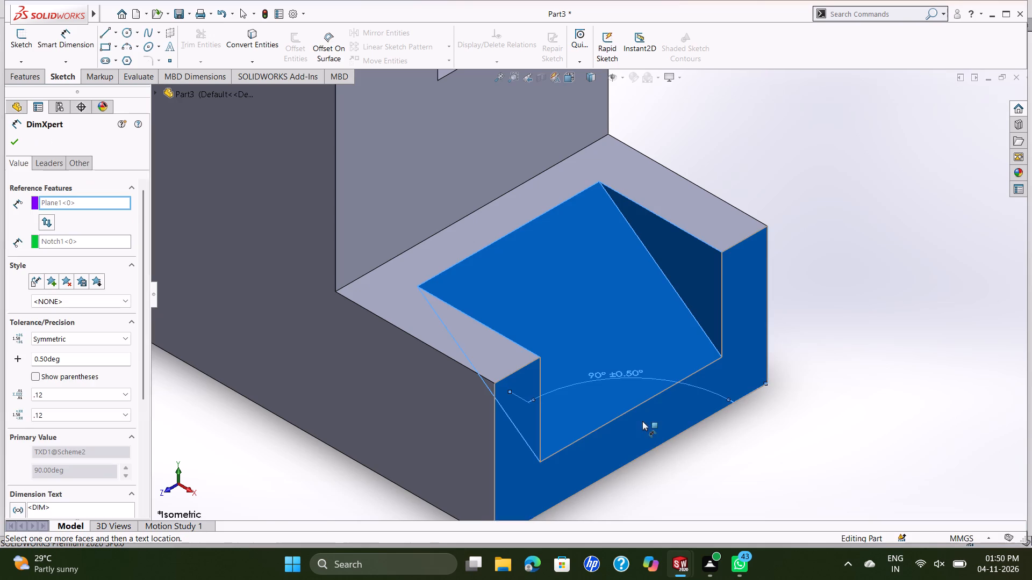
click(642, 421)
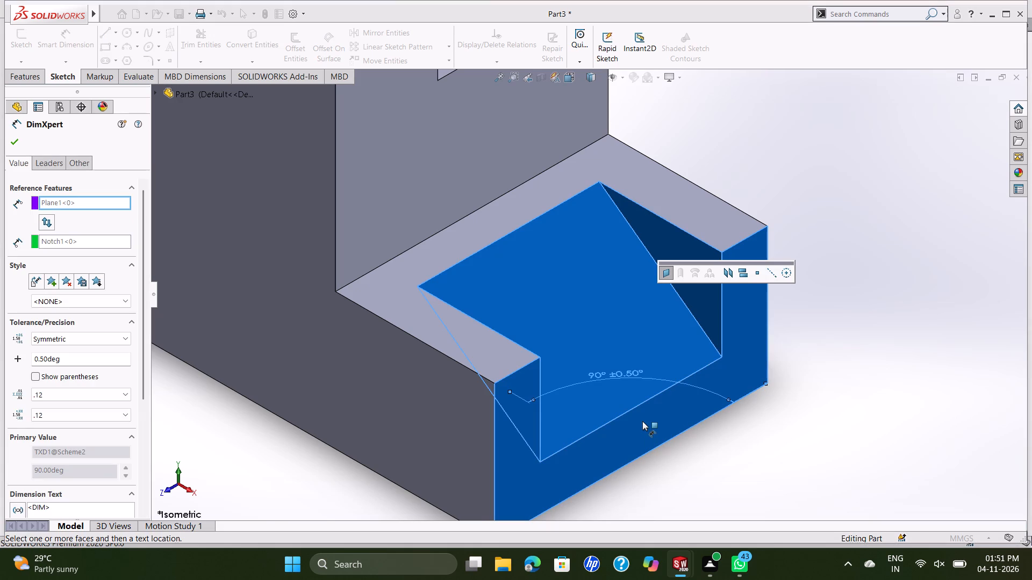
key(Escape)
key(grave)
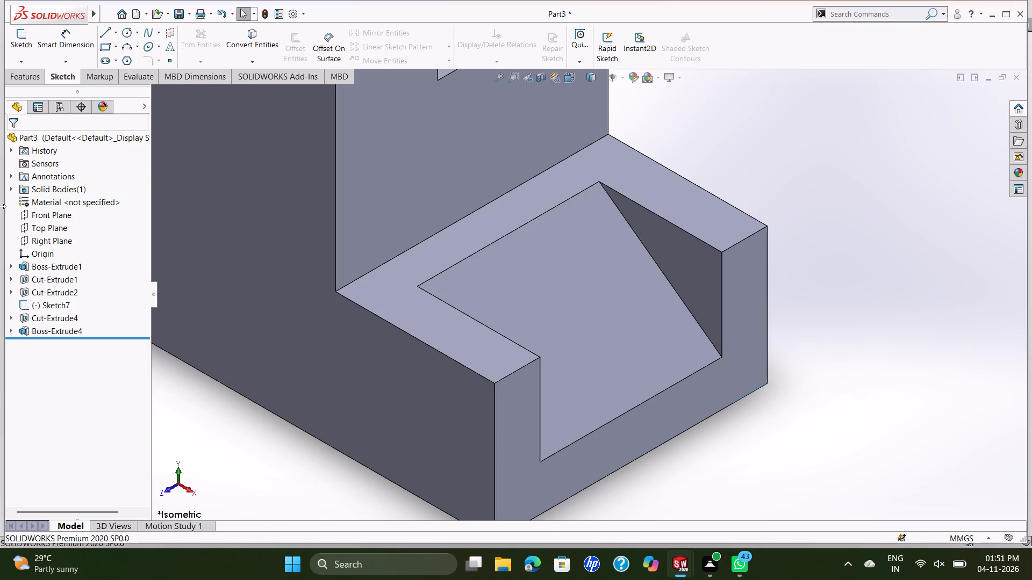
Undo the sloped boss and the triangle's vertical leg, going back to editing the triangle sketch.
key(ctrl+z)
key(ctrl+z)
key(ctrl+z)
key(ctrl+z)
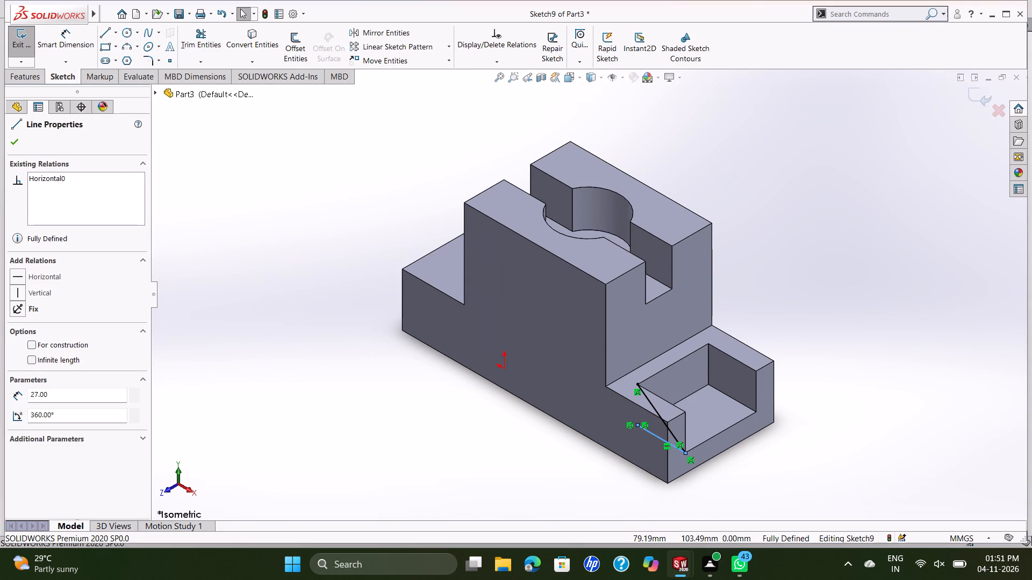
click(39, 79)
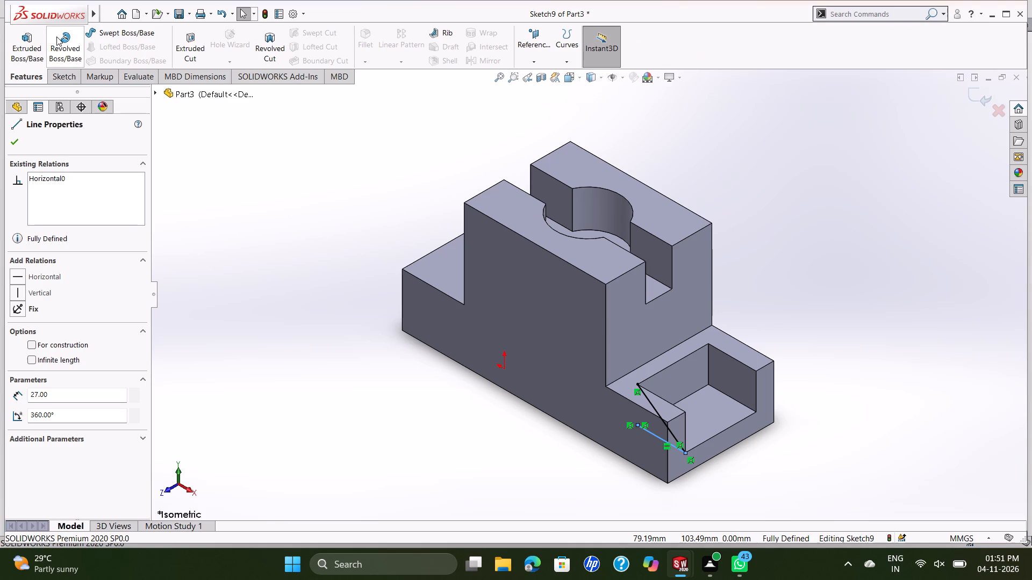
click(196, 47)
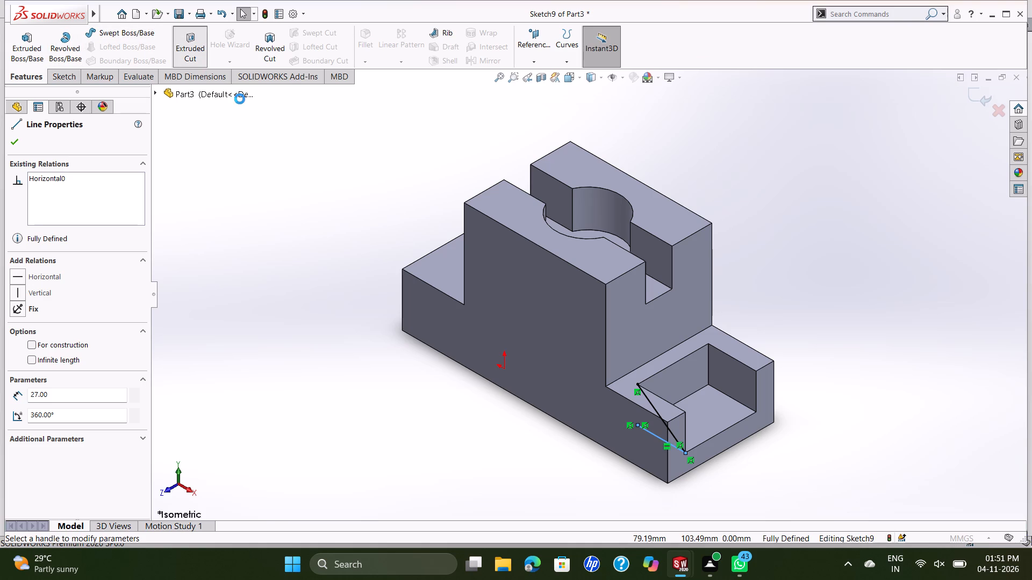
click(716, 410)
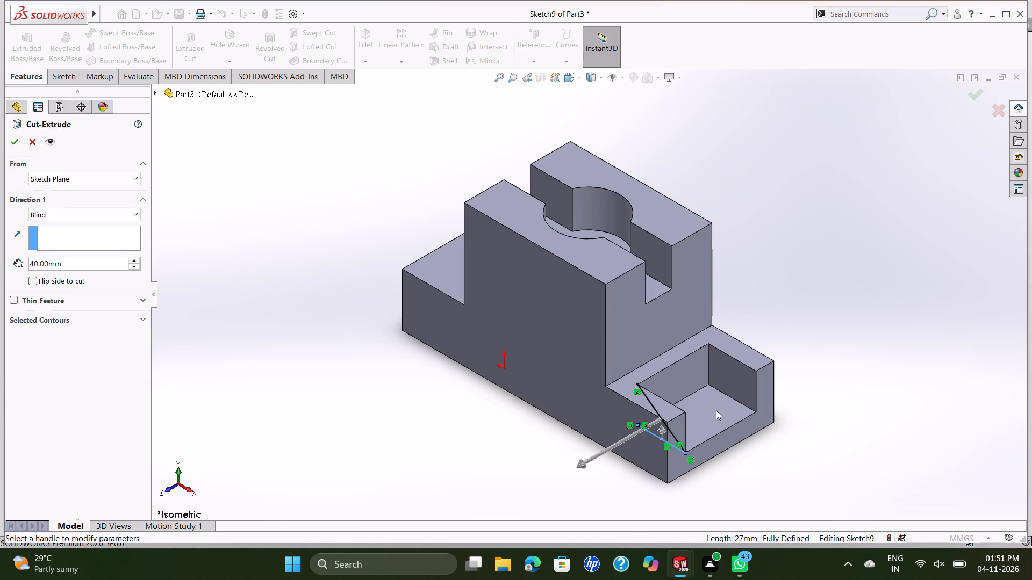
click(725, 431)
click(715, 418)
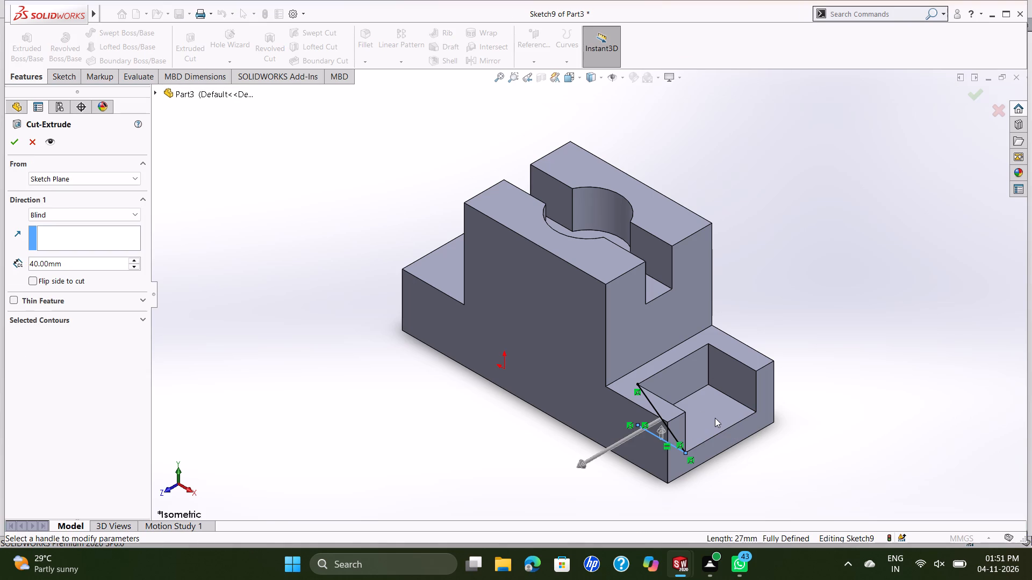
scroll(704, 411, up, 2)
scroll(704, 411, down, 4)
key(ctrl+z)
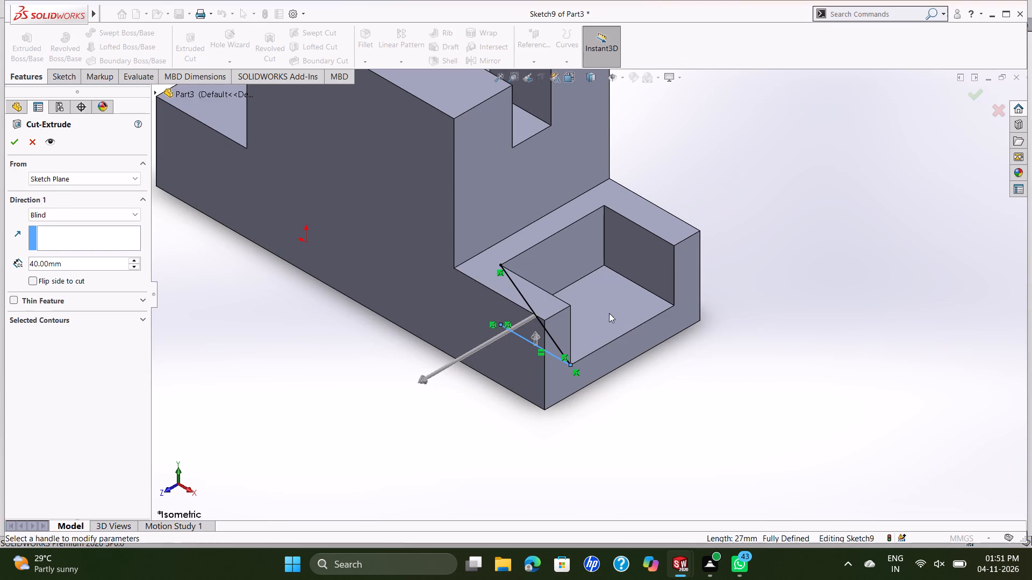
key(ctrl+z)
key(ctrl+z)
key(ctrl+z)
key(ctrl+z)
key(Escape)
Undo the rest of the triangle sketch and the lower-step cut, going back to editing the rectangle sketch.
key(ctrl+z)
ctrl+click(25, 79)
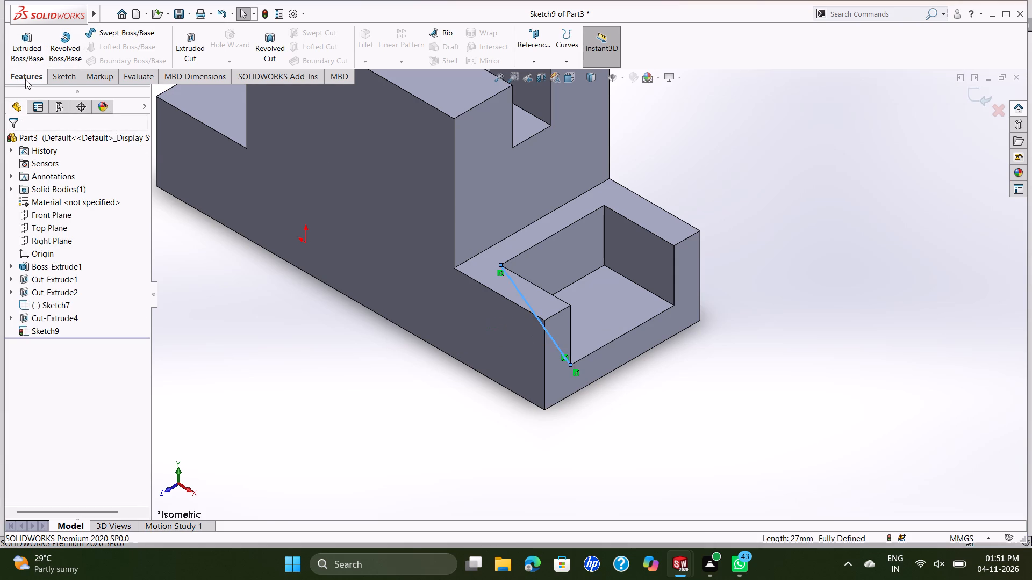
key(ctrl+z)
key(ctrl+z)
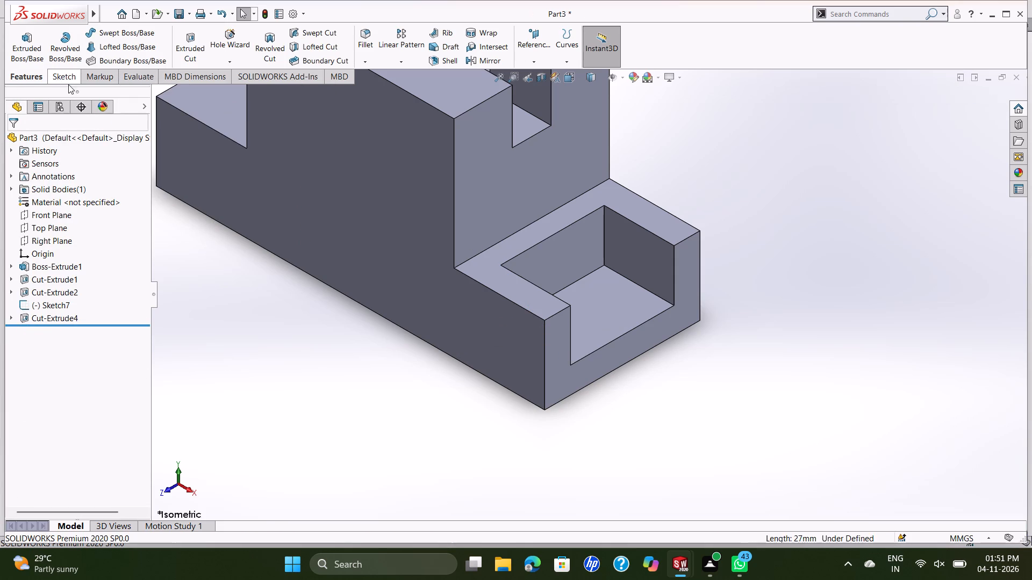
key(ctrl+z)
key(ctrl+z)
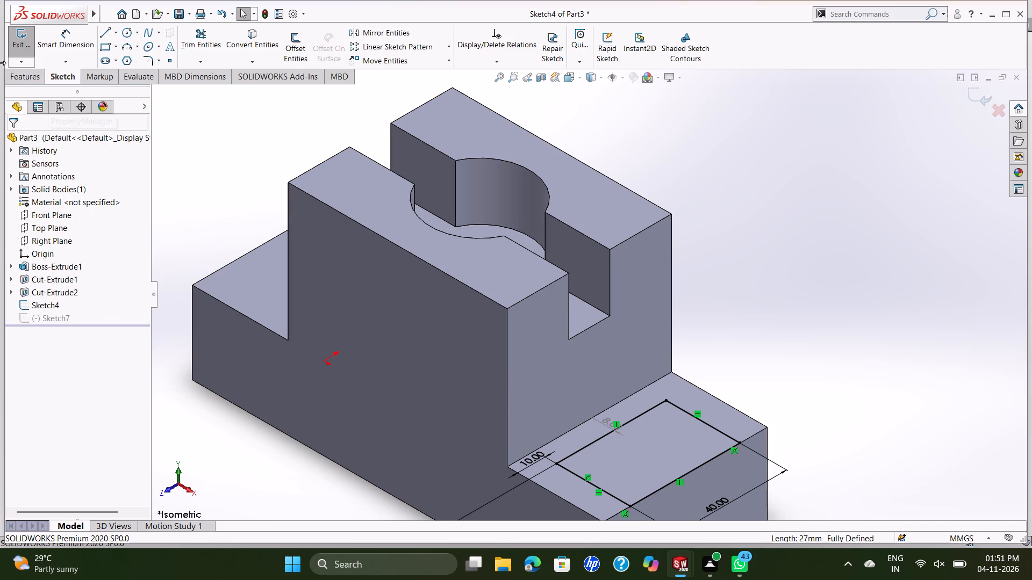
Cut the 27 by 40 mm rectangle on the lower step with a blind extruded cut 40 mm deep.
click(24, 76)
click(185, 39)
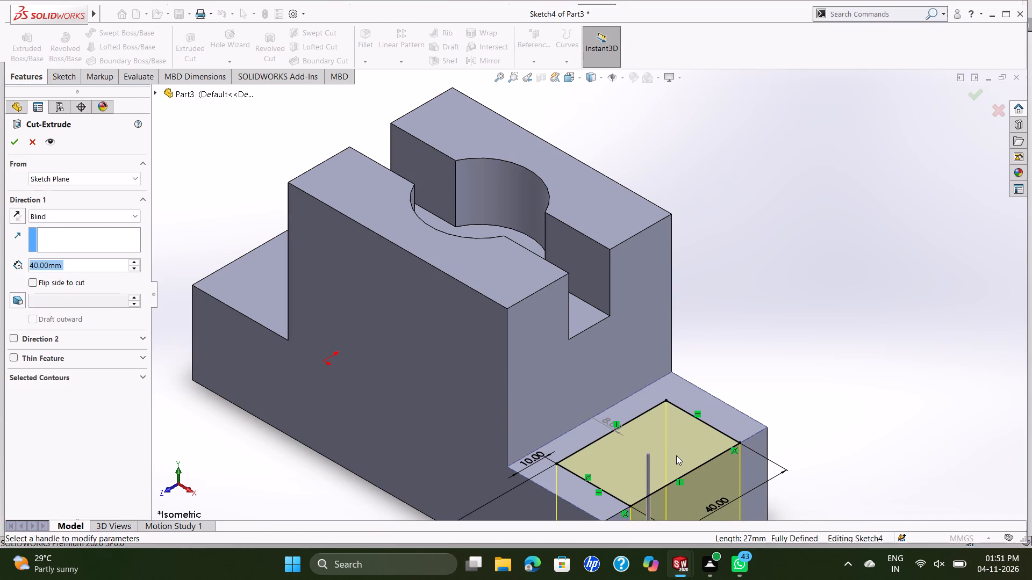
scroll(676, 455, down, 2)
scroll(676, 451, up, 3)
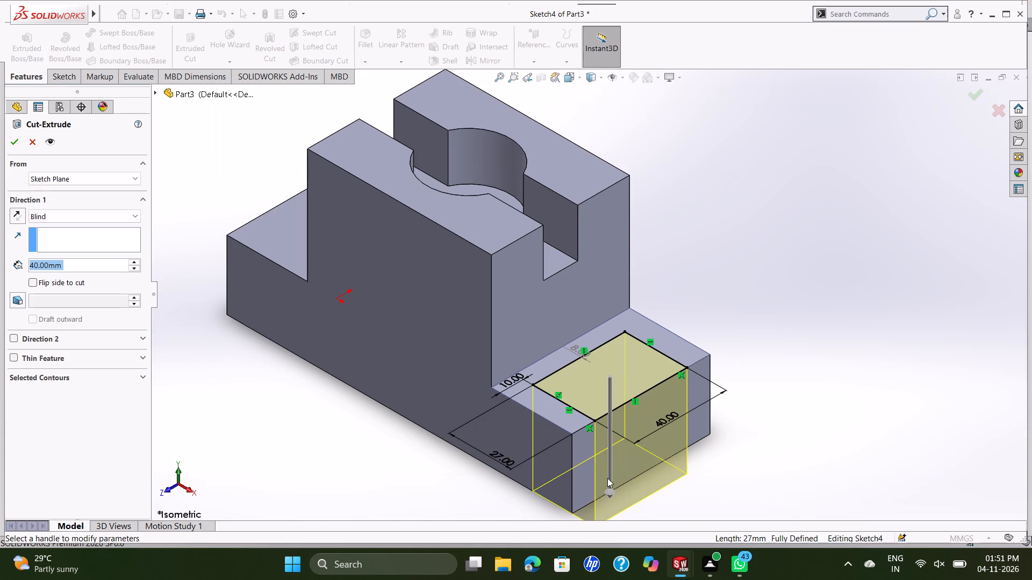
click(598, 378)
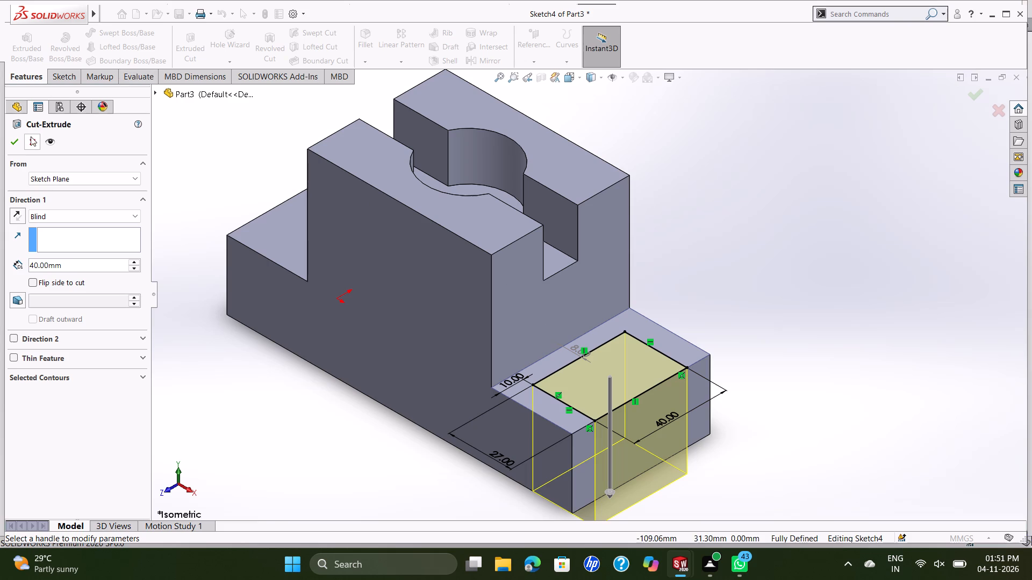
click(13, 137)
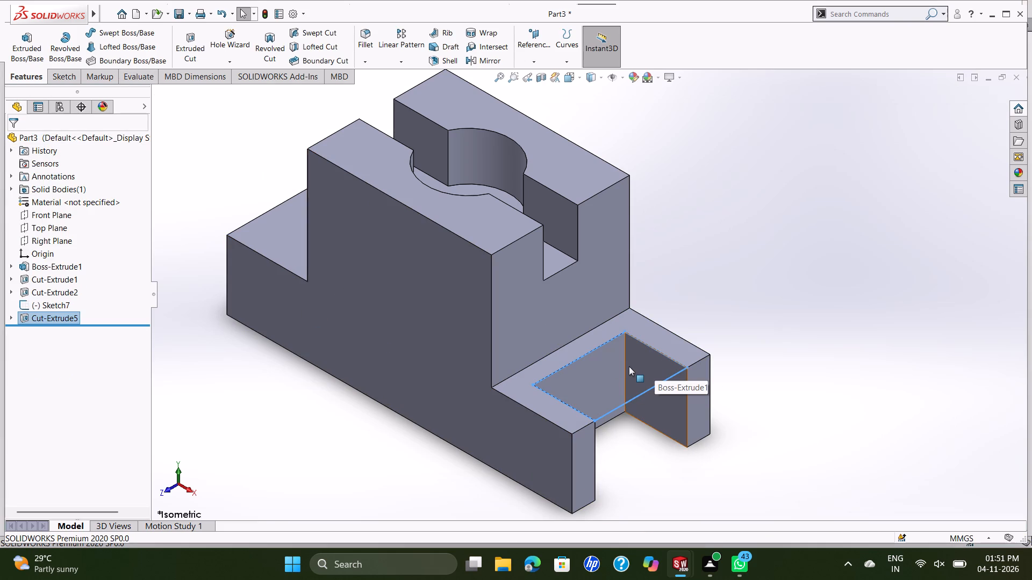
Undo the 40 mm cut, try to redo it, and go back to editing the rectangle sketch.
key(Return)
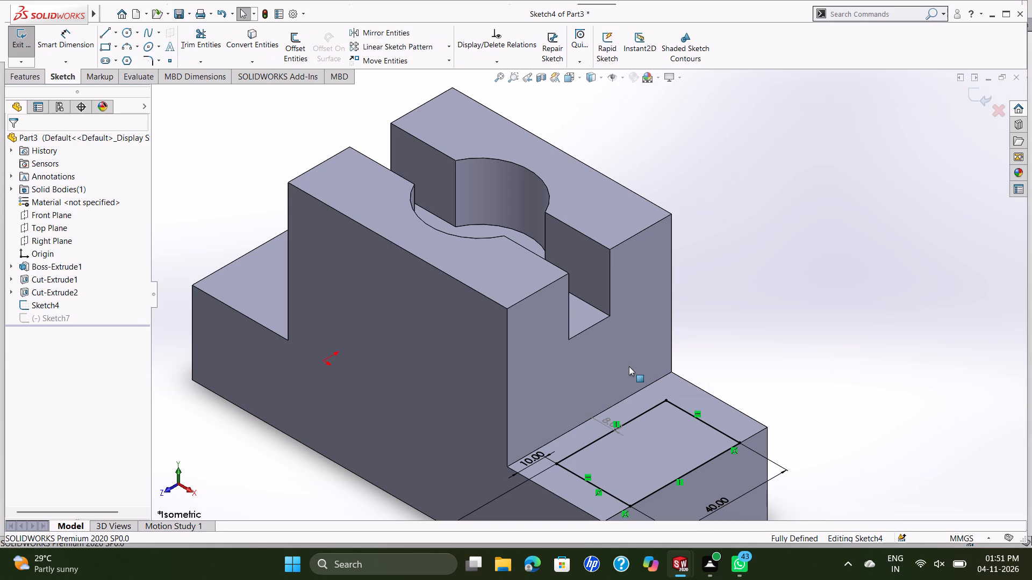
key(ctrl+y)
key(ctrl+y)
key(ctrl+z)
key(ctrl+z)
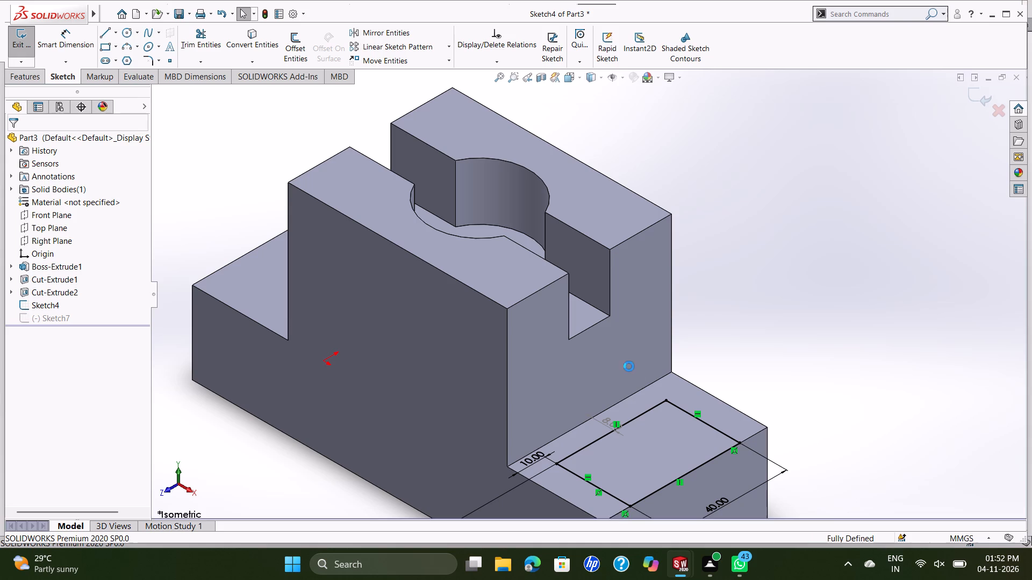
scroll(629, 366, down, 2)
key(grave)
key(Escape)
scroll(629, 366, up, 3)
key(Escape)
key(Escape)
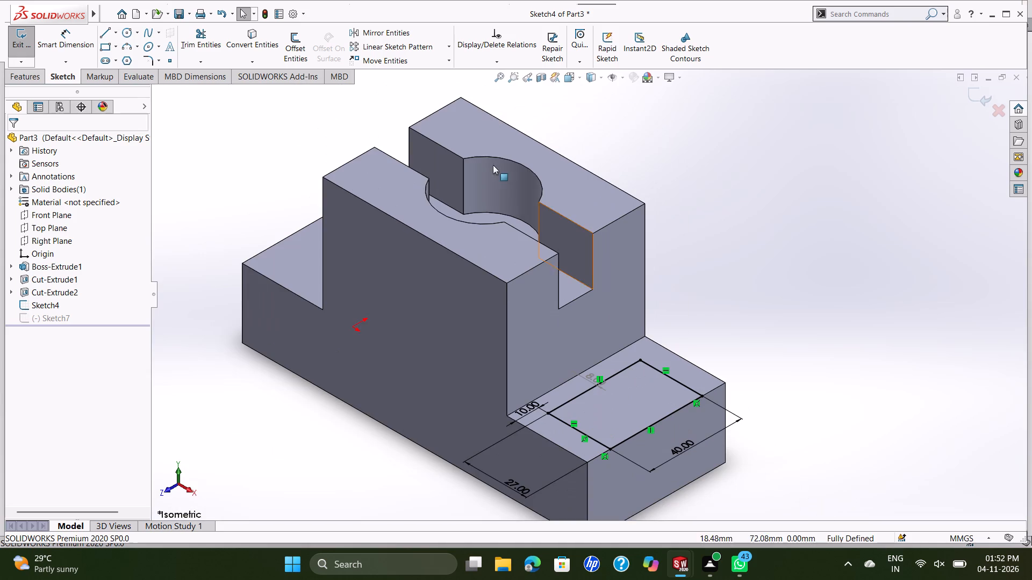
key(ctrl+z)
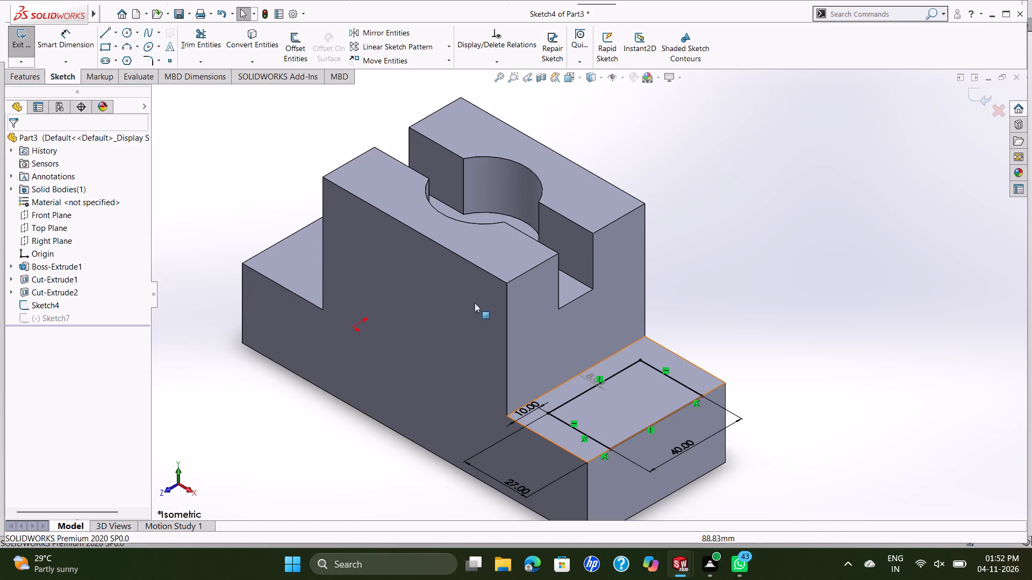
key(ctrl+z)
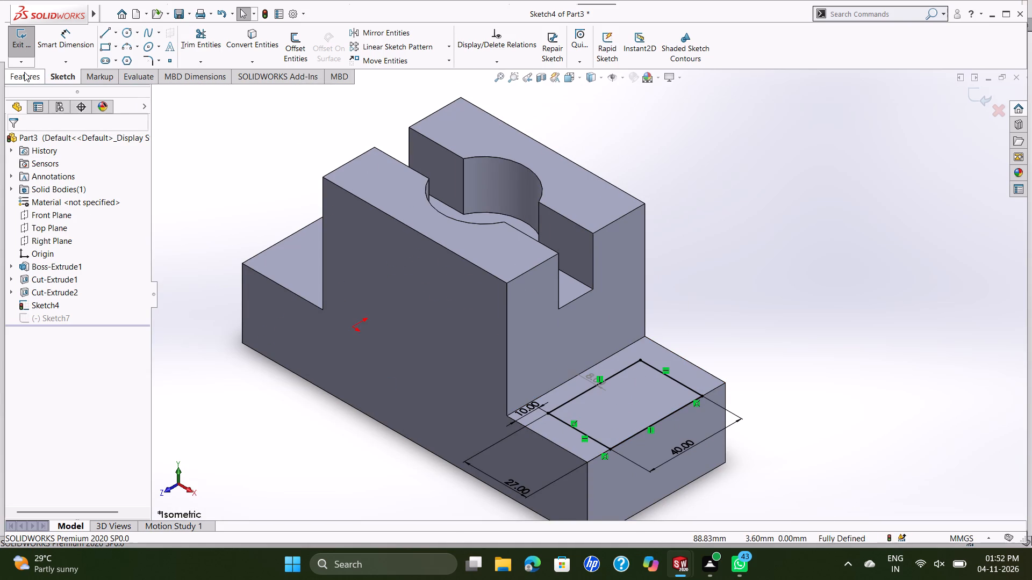
Make a blind extruded cut 40 mm deep from the 27 by 40 mm rectangle on the lower step.
click(24, 72)
click(201, 37)
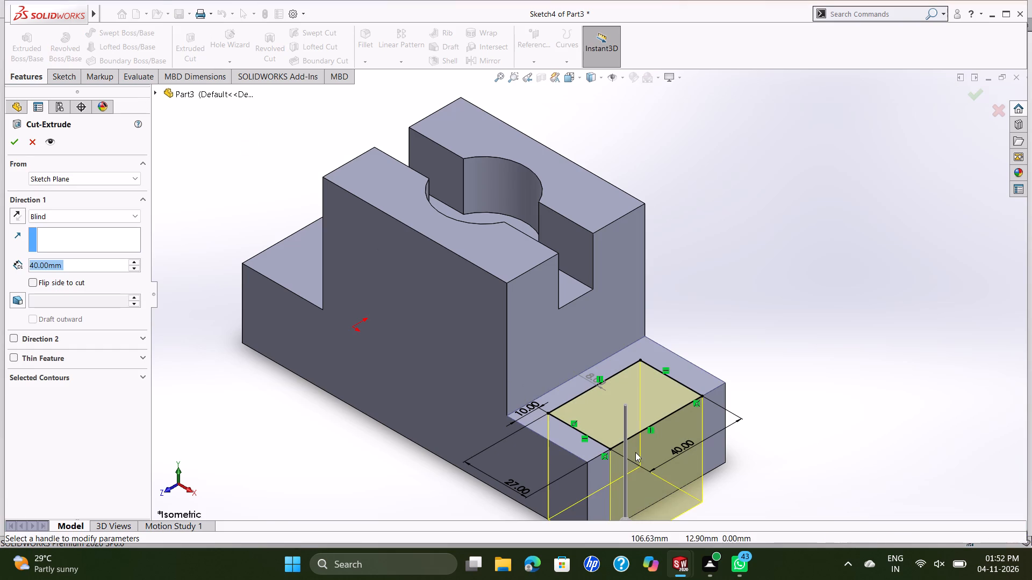
click(638, 415)
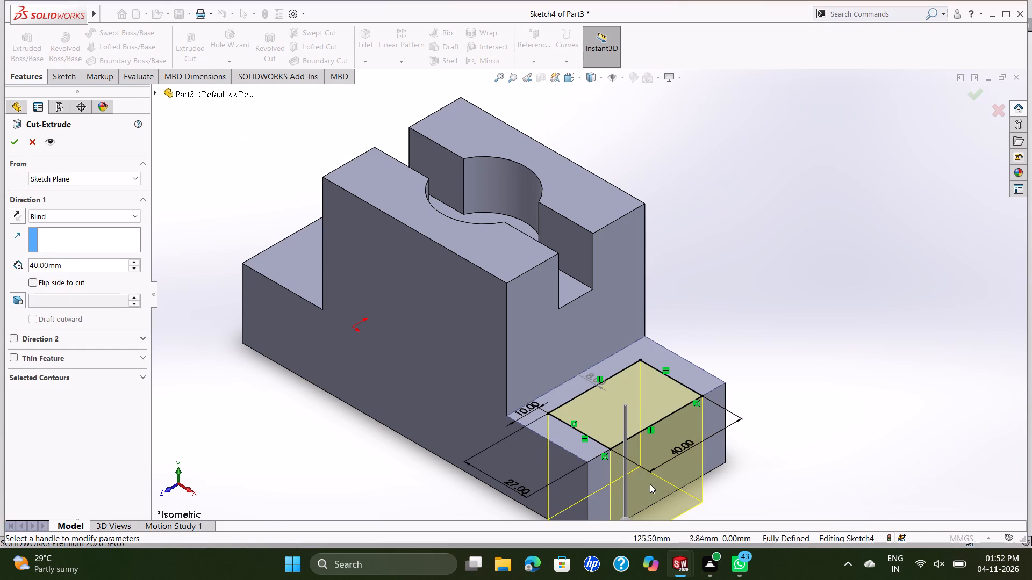
text(40)
key(Return)
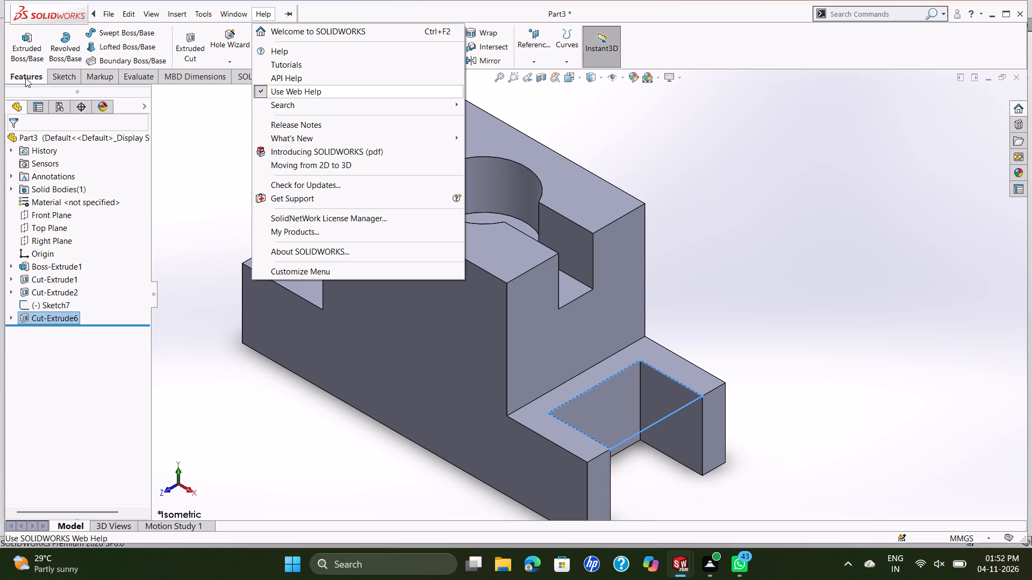
Start a line sketch on the inner end wall of the lower-step cut.
click(61, 76)
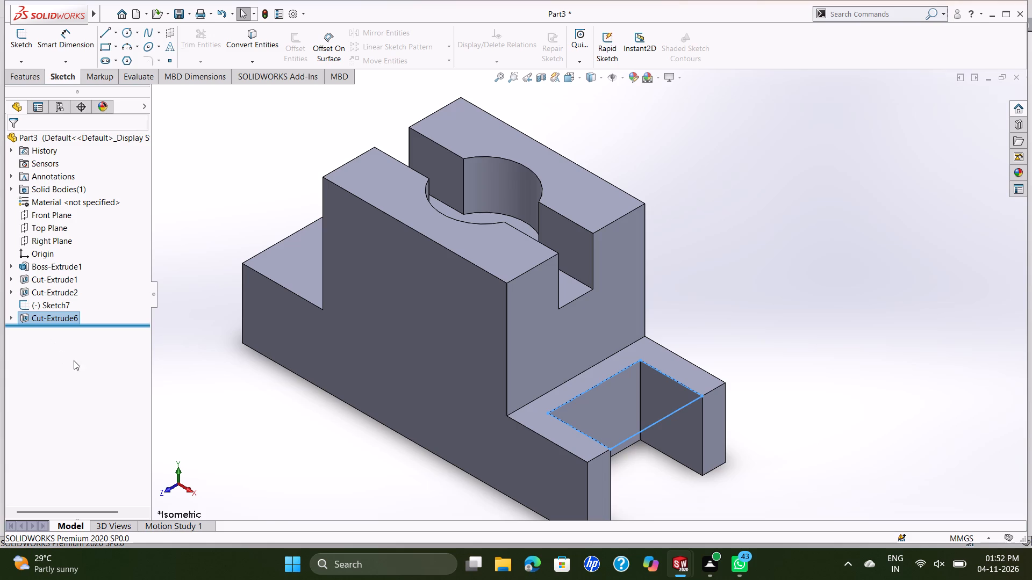
right_click(51, 316)
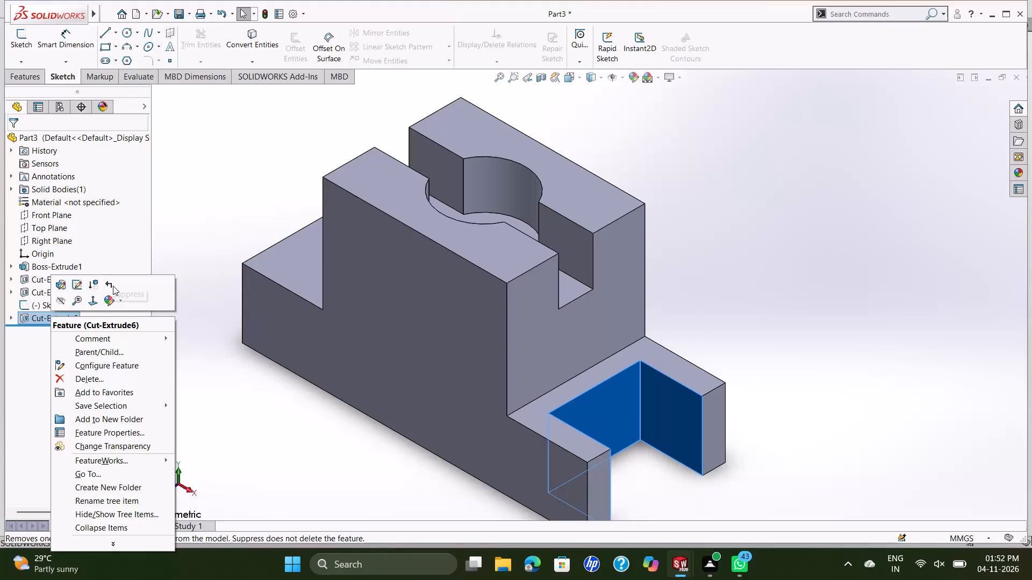
click(75, 302)
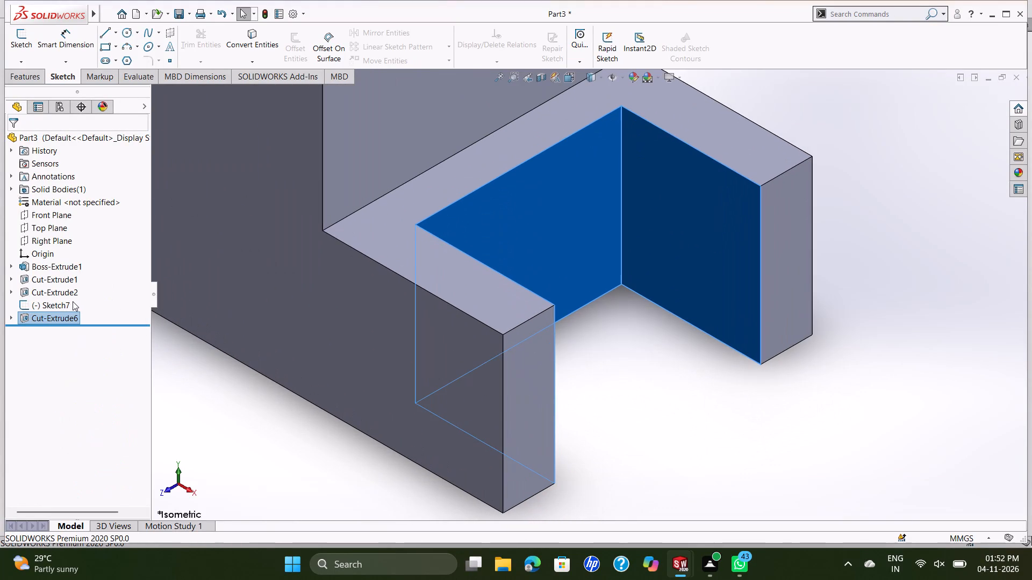
right_drag(64, 310, 71, 304)
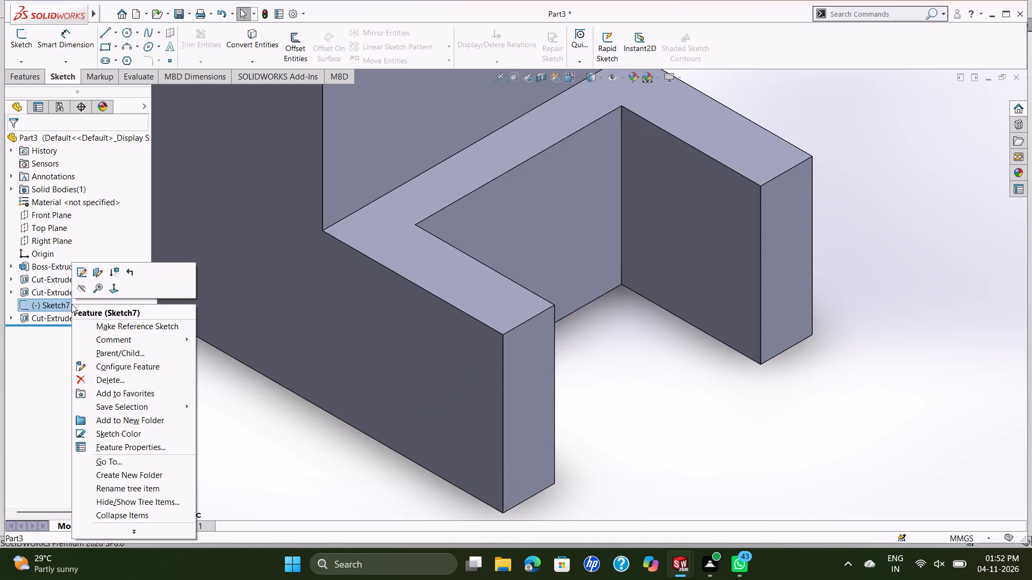
right_click(60, 319)
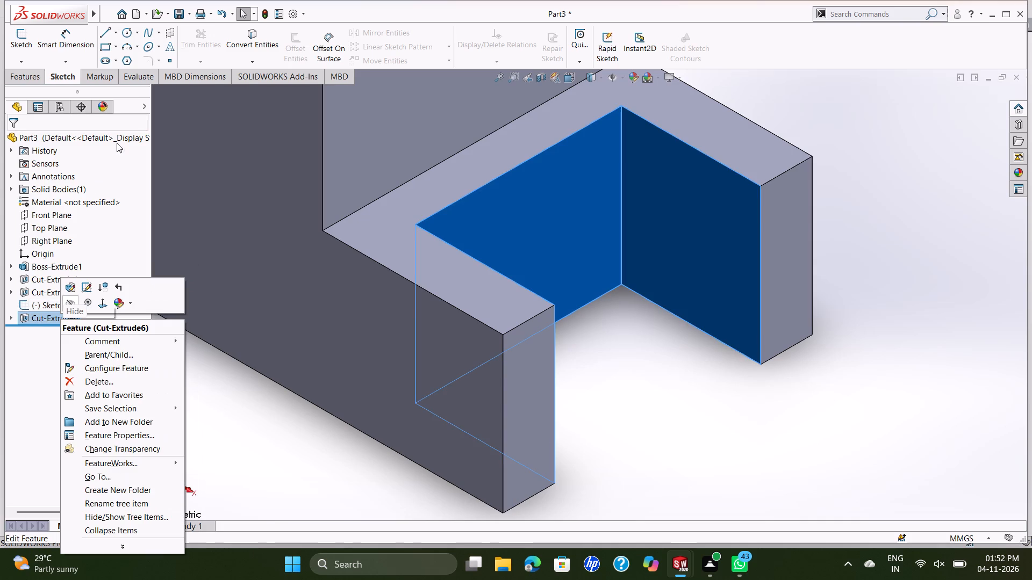
click(106, 27)
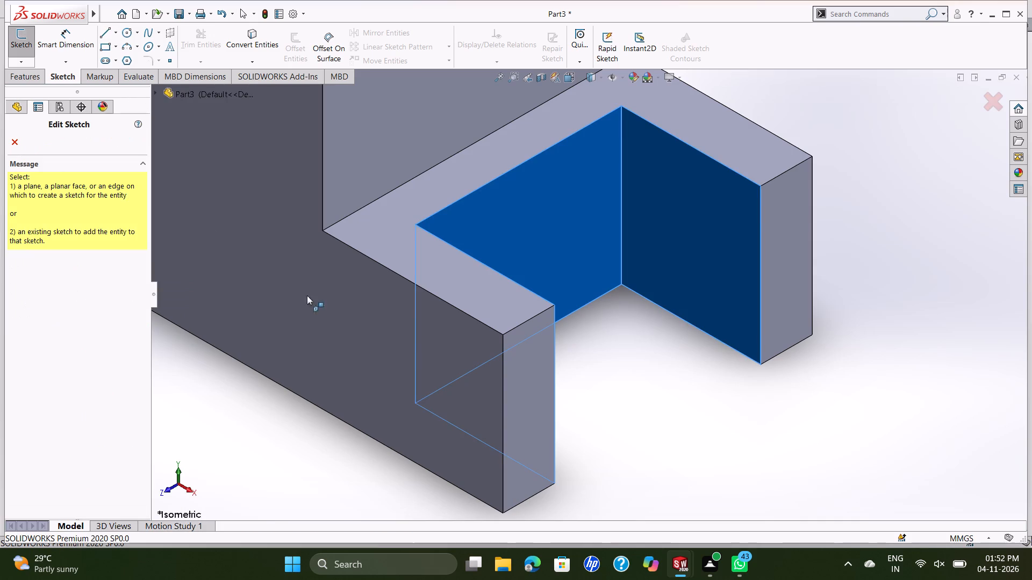
middle_drag(560, 302, 513, 312)
scroll(560, 302, down, 1)
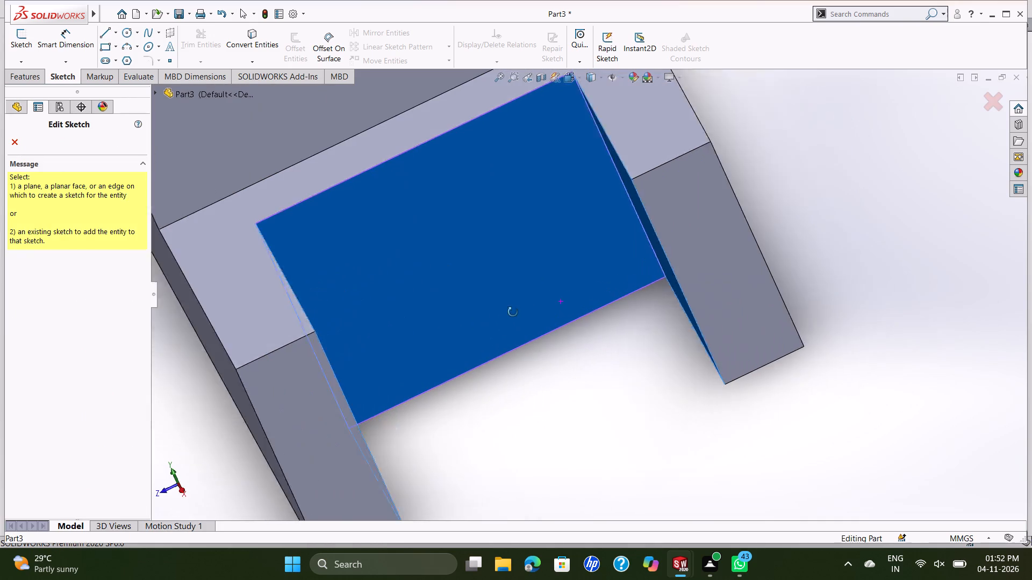
middle_drag(513, 312, 511, 313)
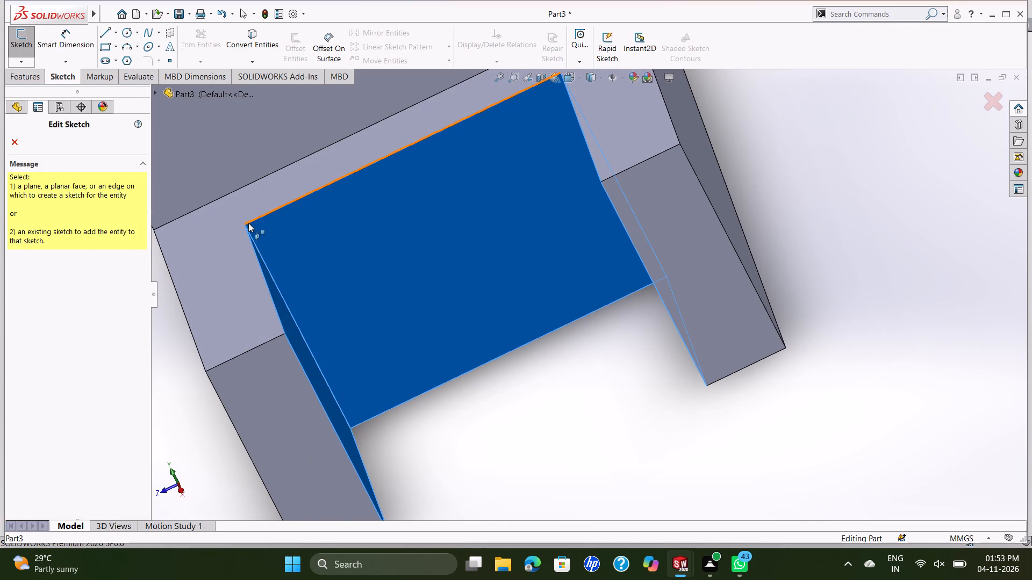
click(110, 29)
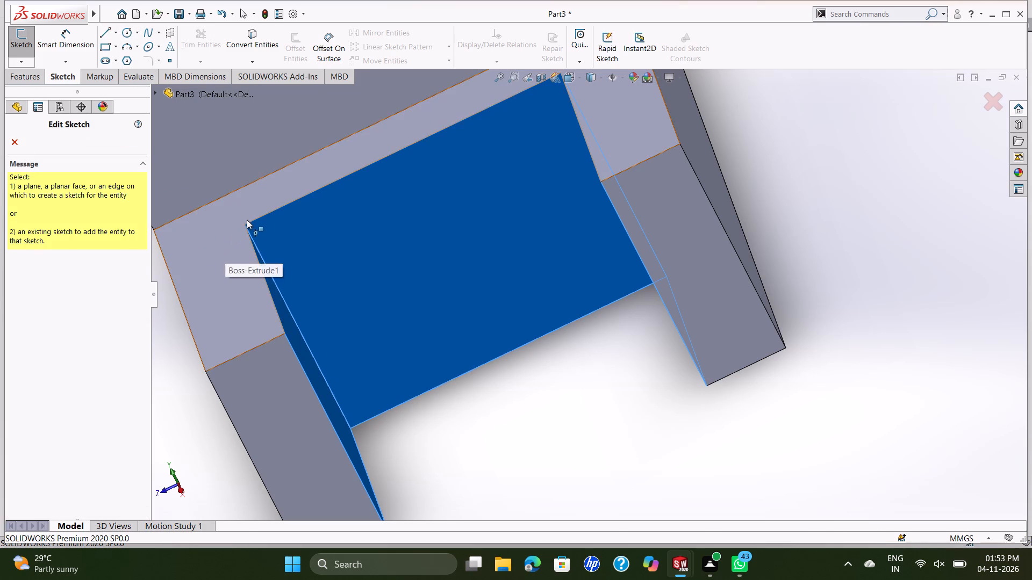
scroll(257, 289, down, 1)
scroll(257, 289, up, 2)
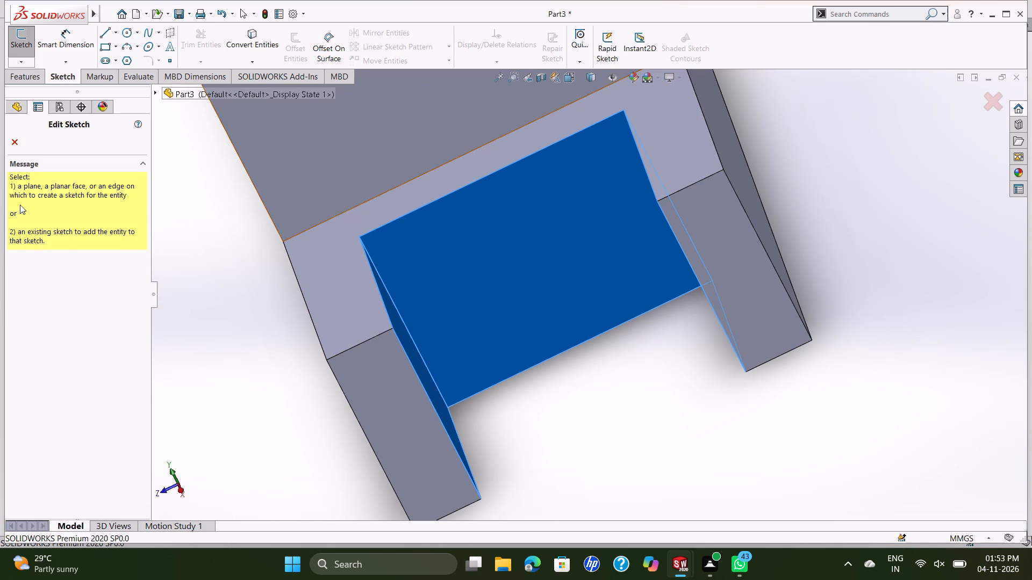
click(436, 358)
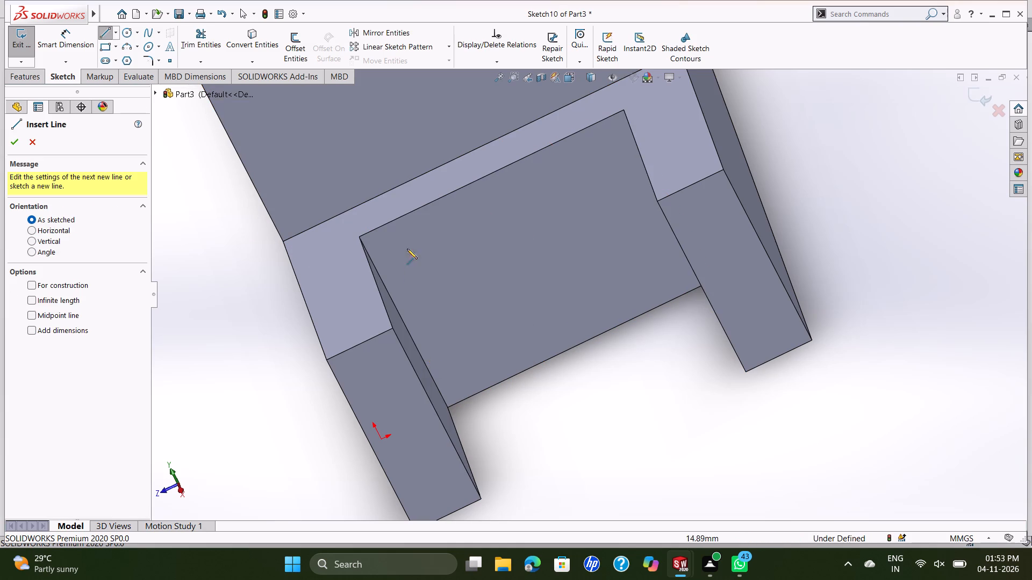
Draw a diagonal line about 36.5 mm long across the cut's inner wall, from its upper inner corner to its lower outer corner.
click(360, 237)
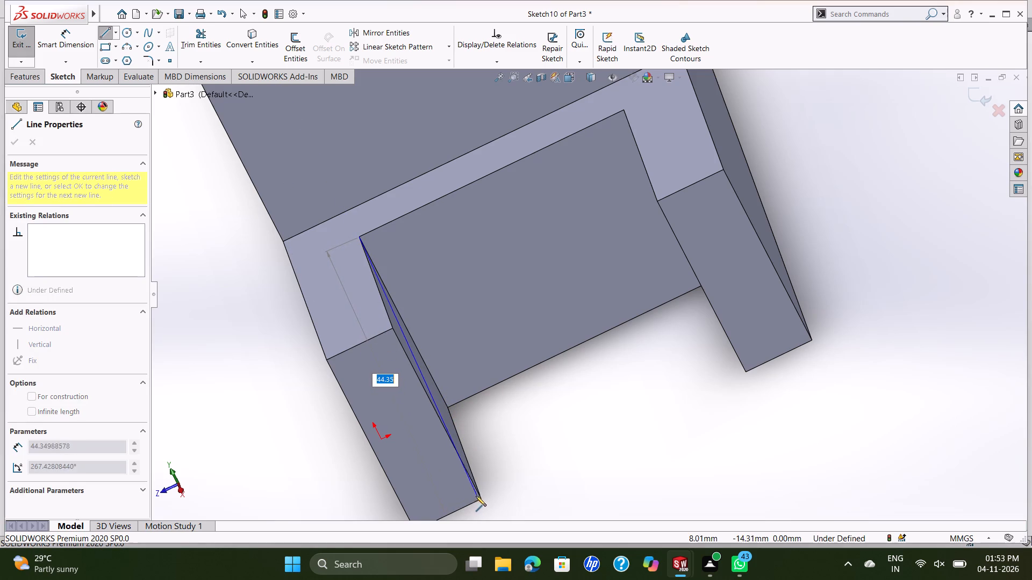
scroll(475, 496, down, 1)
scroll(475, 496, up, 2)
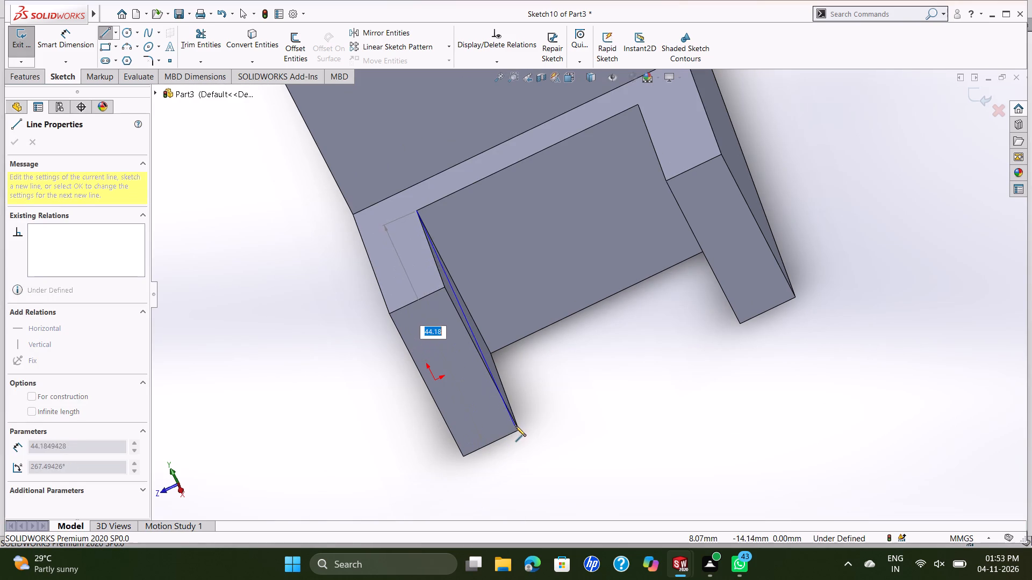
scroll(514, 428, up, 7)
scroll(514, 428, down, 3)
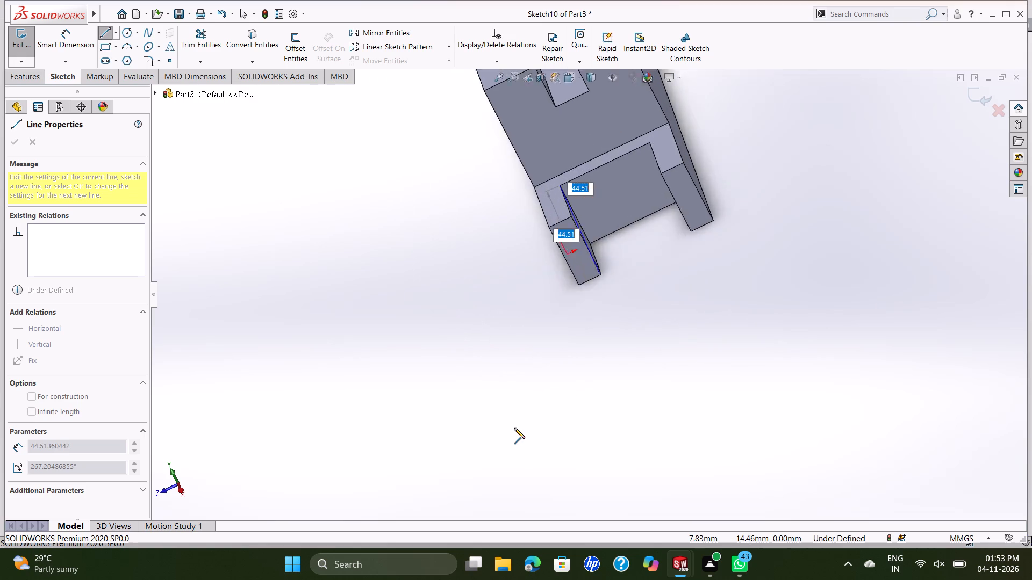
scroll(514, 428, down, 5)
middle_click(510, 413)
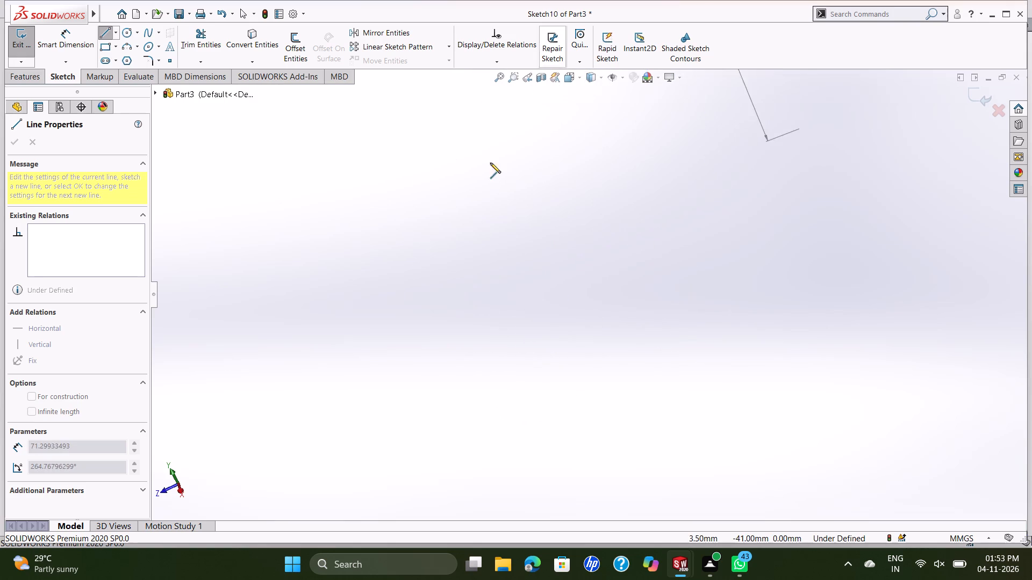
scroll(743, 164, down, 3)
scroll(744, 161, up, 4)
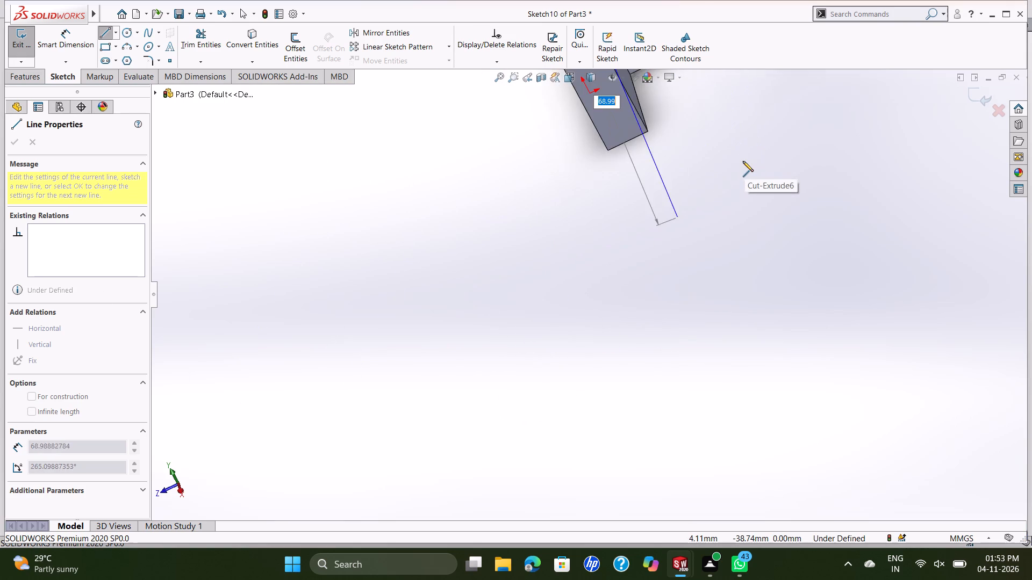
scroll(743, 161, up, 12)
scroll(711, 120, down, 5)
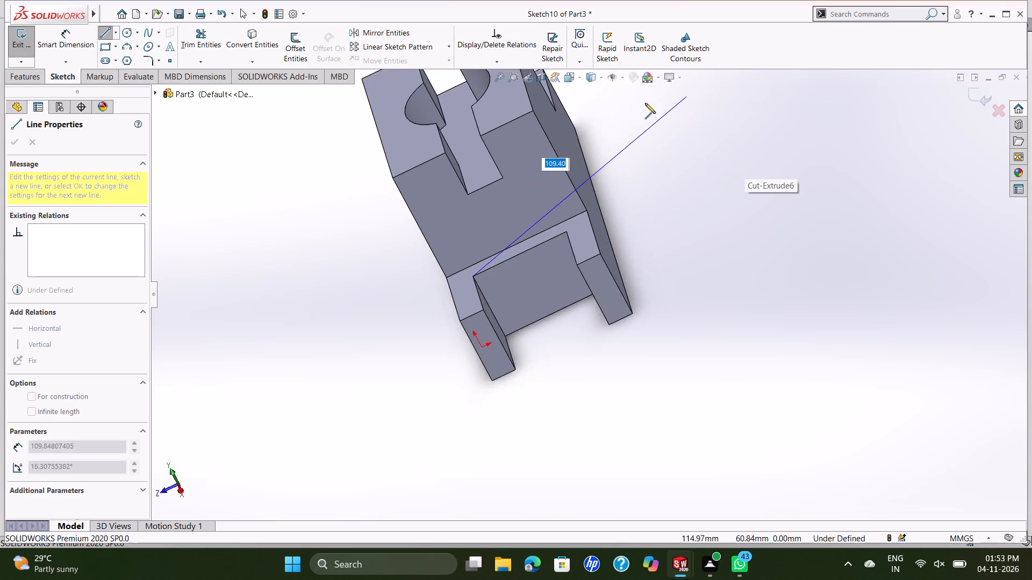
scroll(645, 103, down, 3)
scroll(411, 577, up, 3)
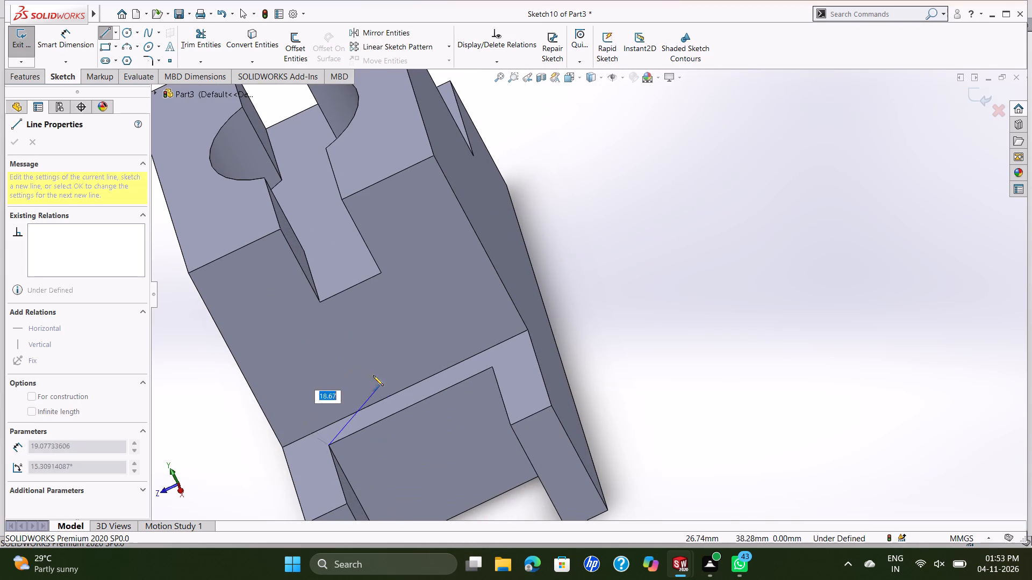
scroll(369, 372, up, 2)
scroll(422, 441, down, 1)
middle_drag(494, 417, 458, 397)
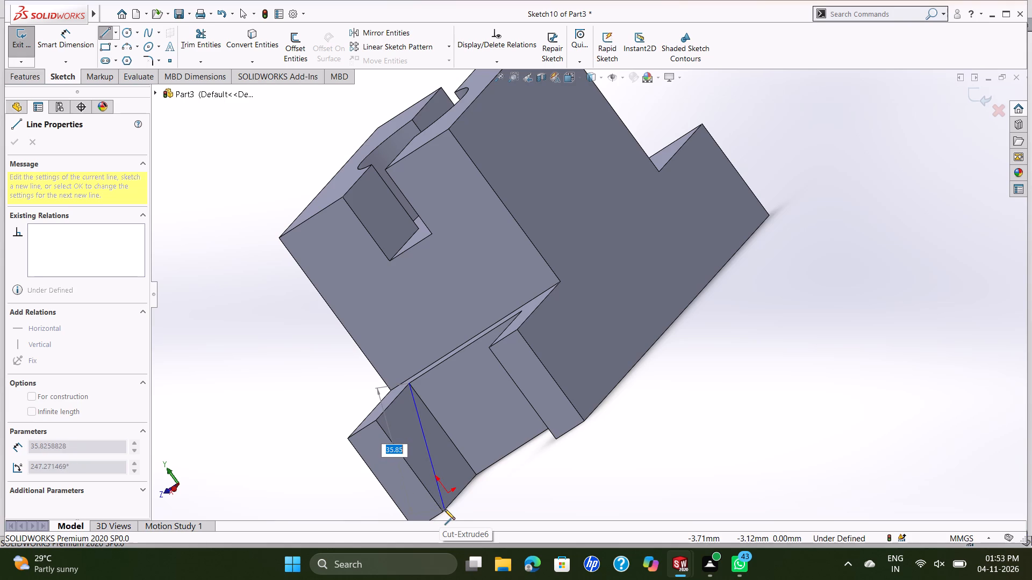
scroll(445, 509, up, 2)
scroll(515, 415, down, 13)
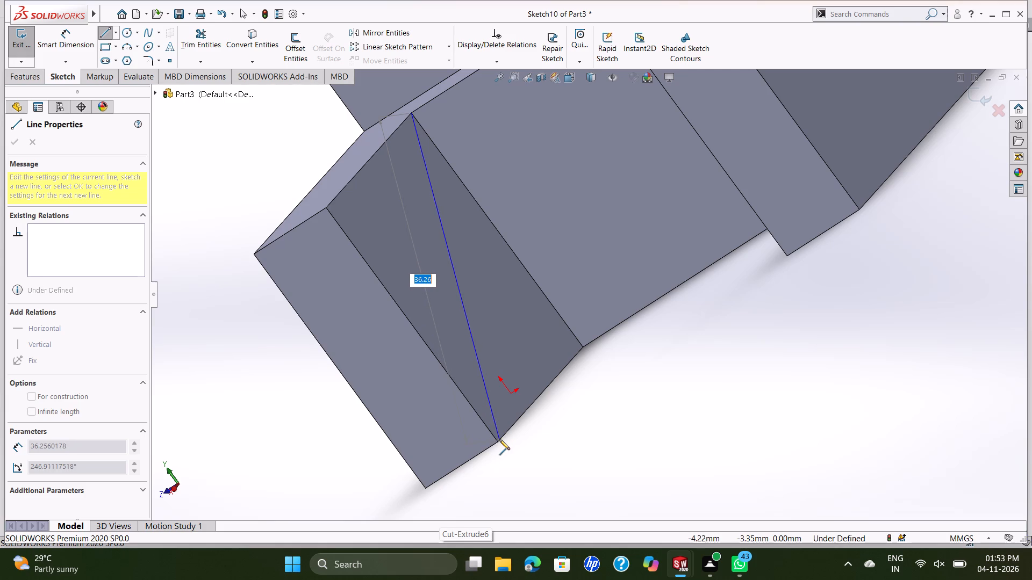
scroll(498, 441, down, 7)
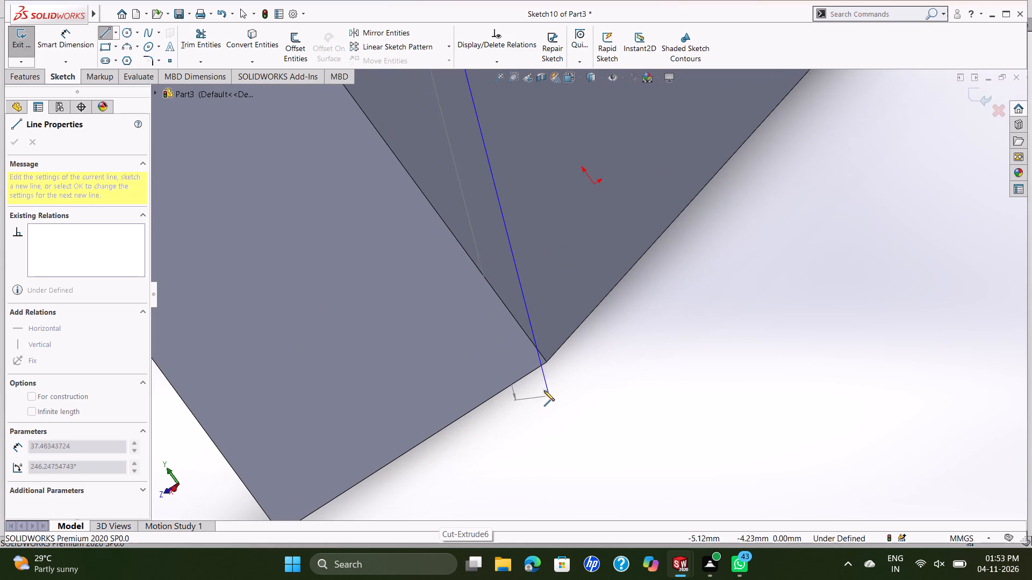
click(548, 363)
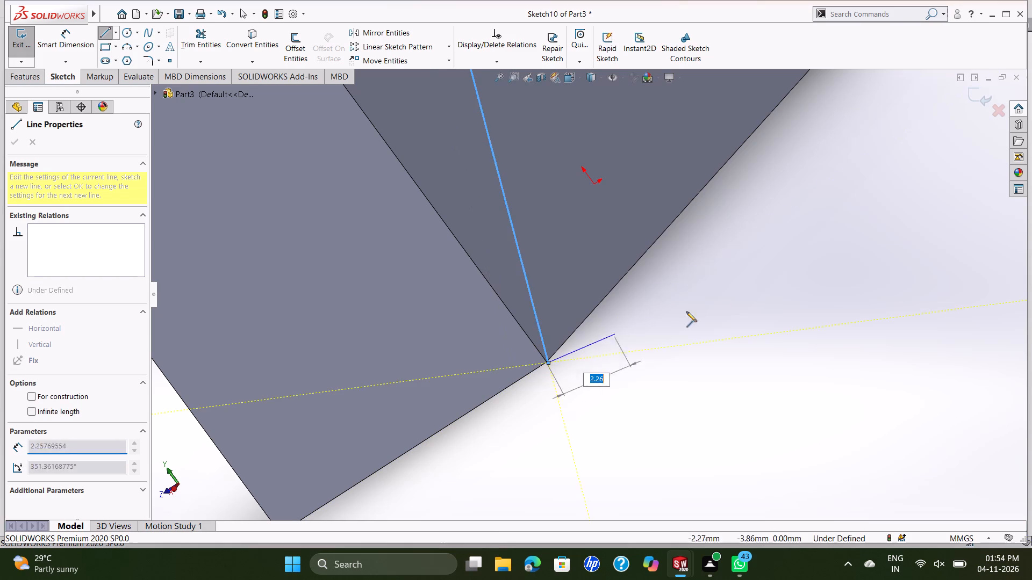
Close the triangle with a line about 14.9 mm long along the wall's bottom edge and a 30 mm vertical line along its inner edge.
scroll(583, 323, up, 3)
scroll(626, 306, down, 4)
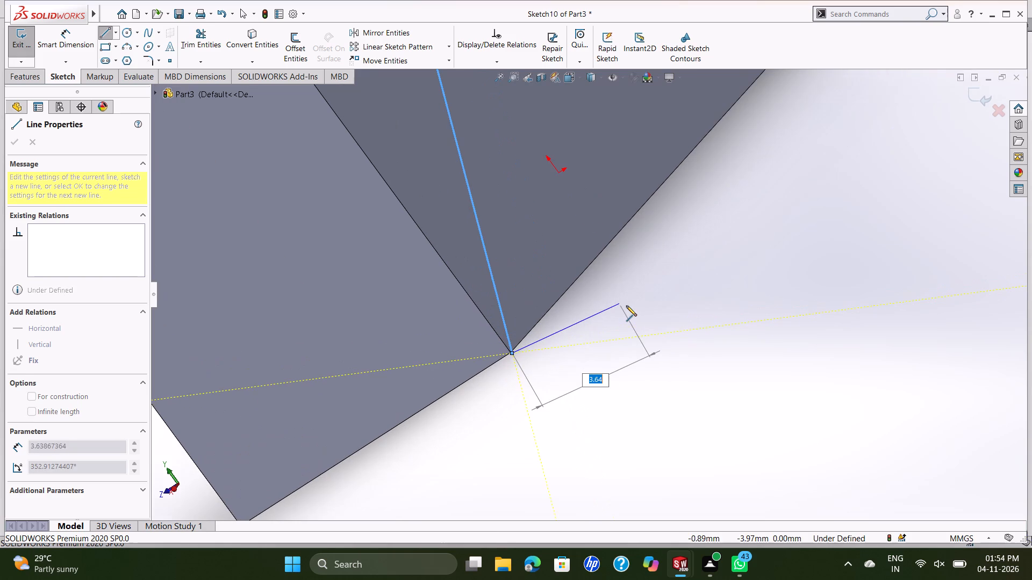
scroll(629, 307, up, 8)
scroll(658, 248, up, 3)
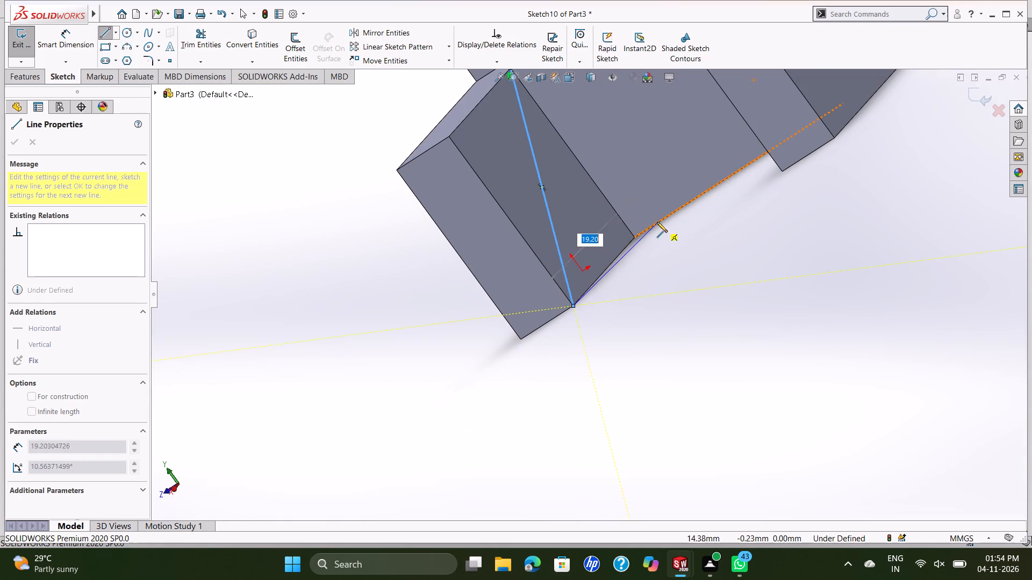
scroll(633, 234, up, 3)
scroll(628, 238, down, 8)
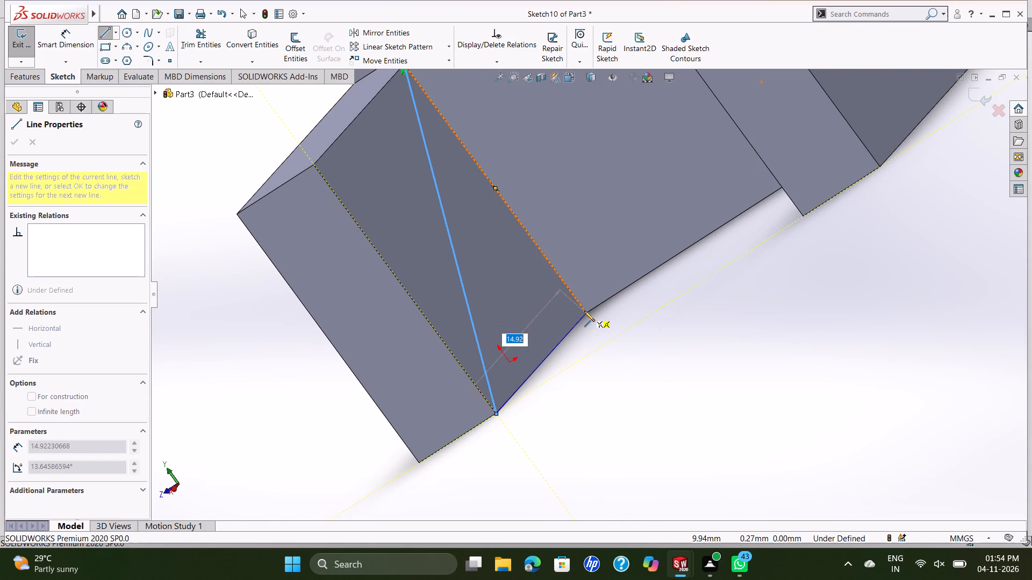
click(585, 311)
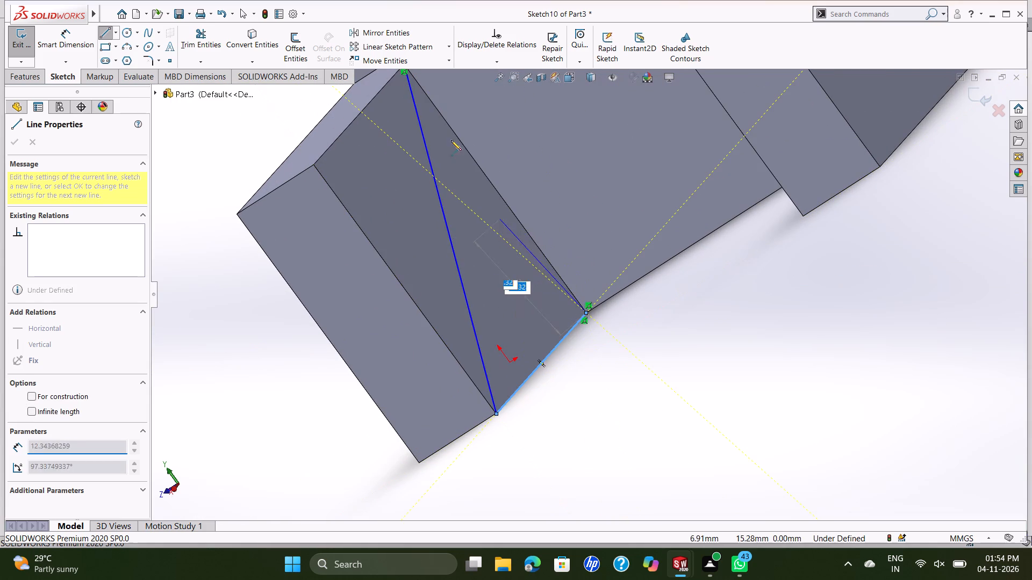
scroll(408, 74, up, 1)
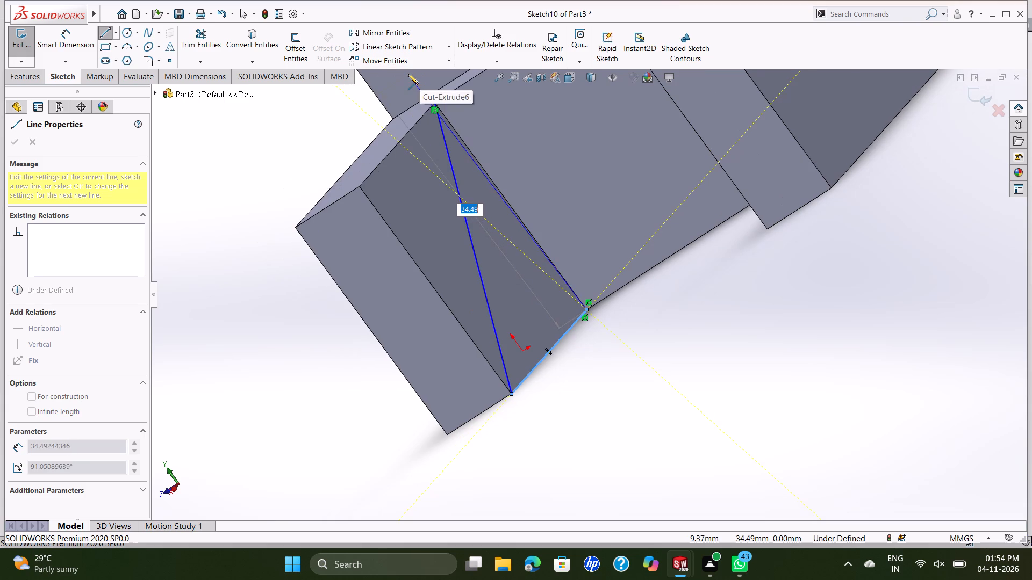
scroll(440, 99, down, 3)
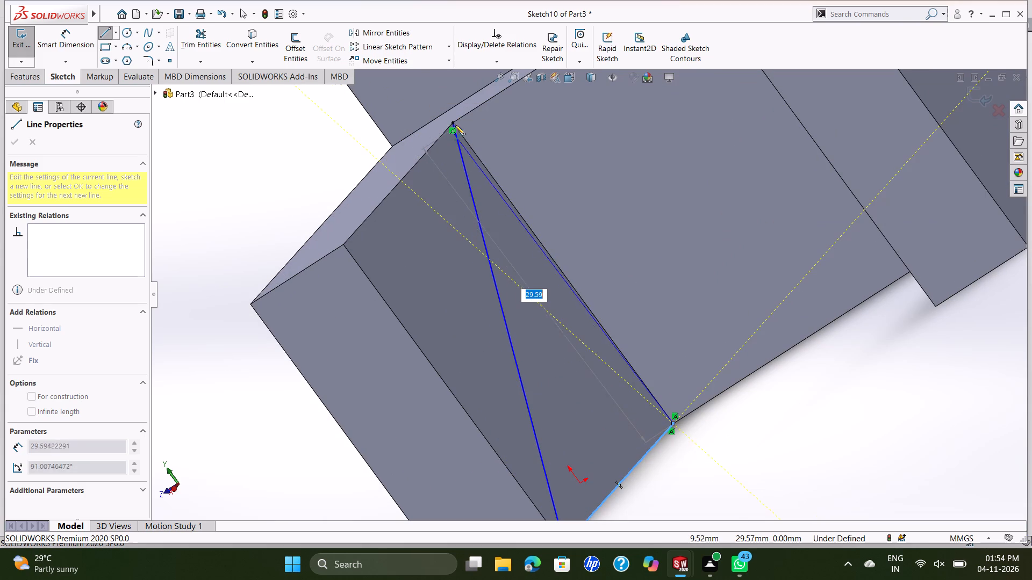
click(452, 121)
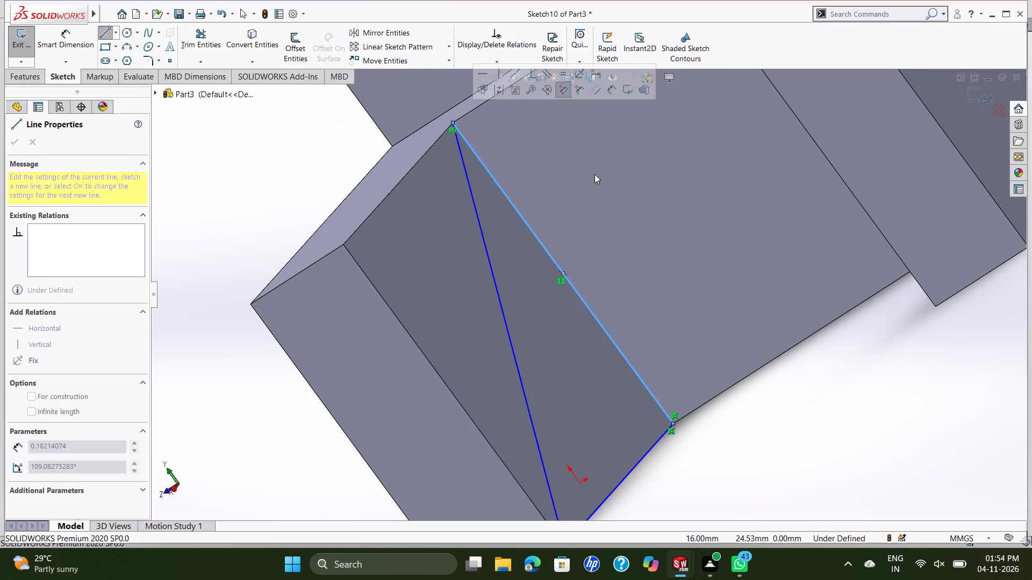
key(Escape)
Examine how the triangle's lower outer vertex lines up with the corner of the wall.
scroll(755, 451, down, 2)
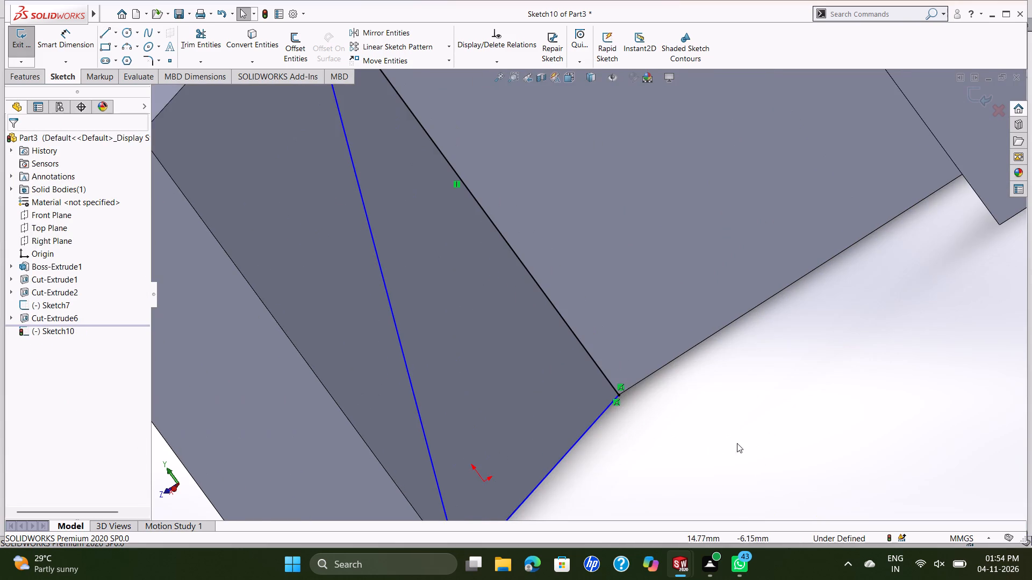
scroll(722, 443, up, 3)
scroll(560, 452, down, 4)
scroll(475, 460, down, 4)
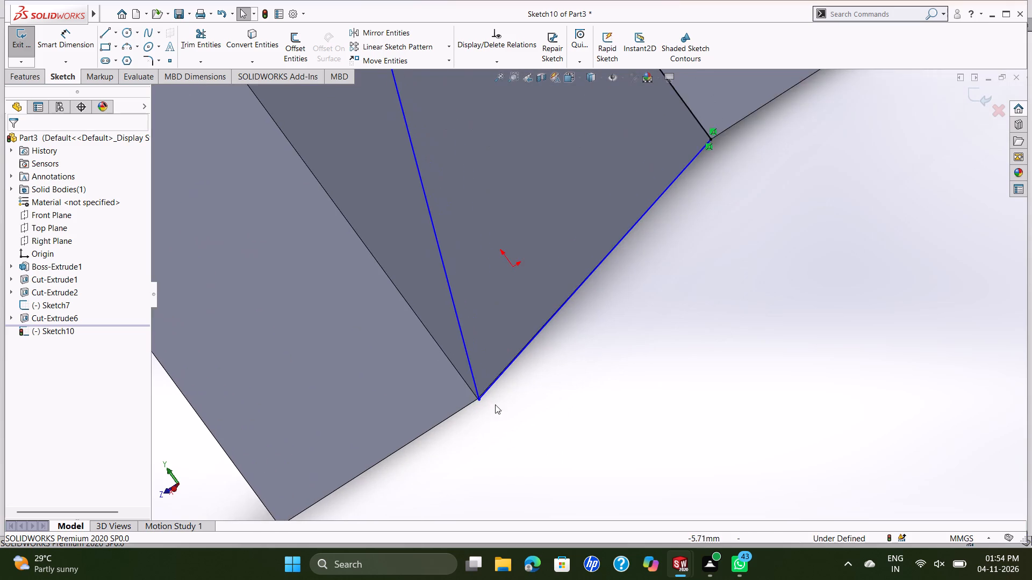
scroll(495, 404, down, 5)
scroll(558, 238, down, 3)
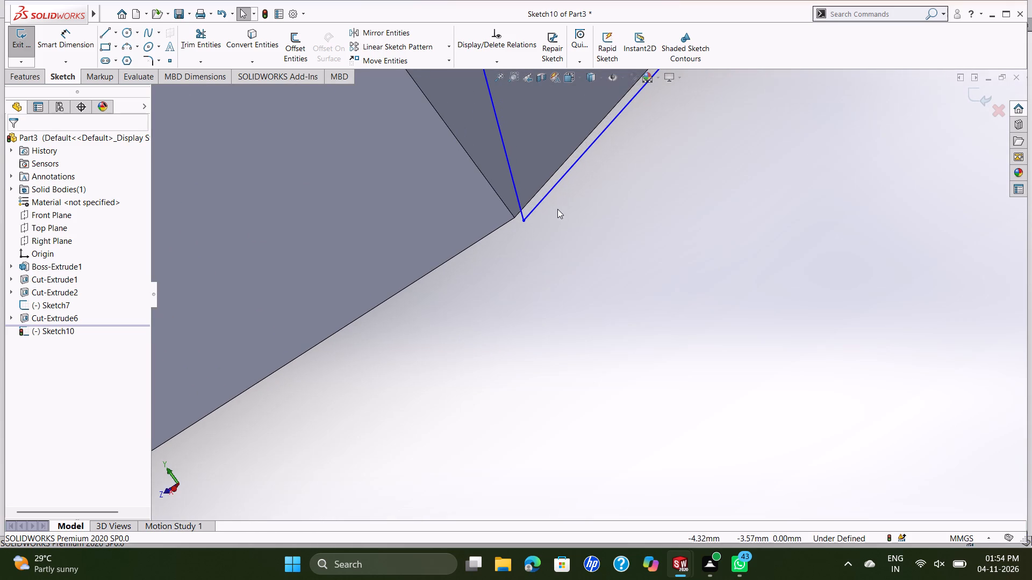
scroll(558, 205, up, 3)
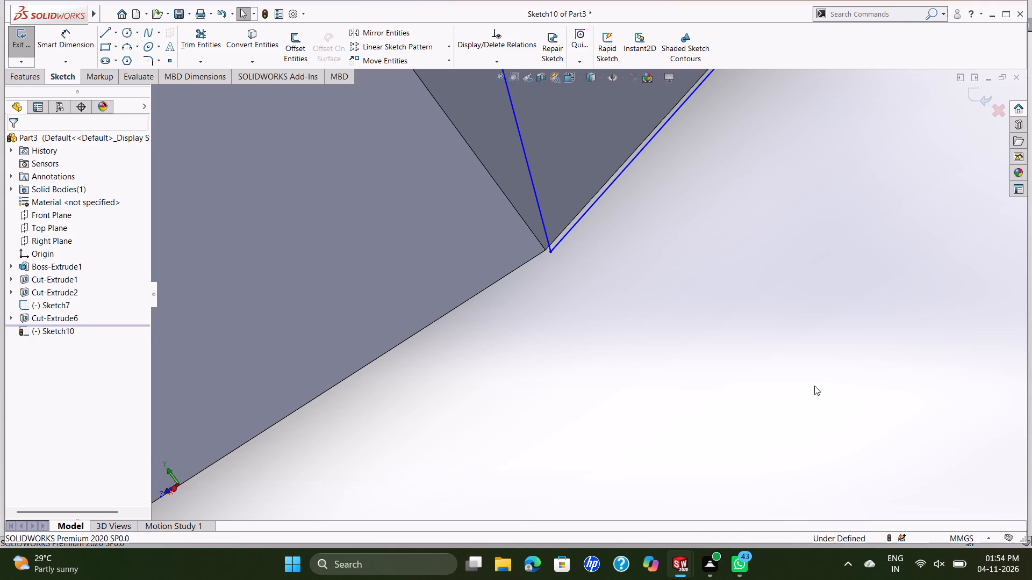
scroll(818, 384, up, 2)
scroll(633, 136, up, 3)
scroll(746, 260, up, 5)
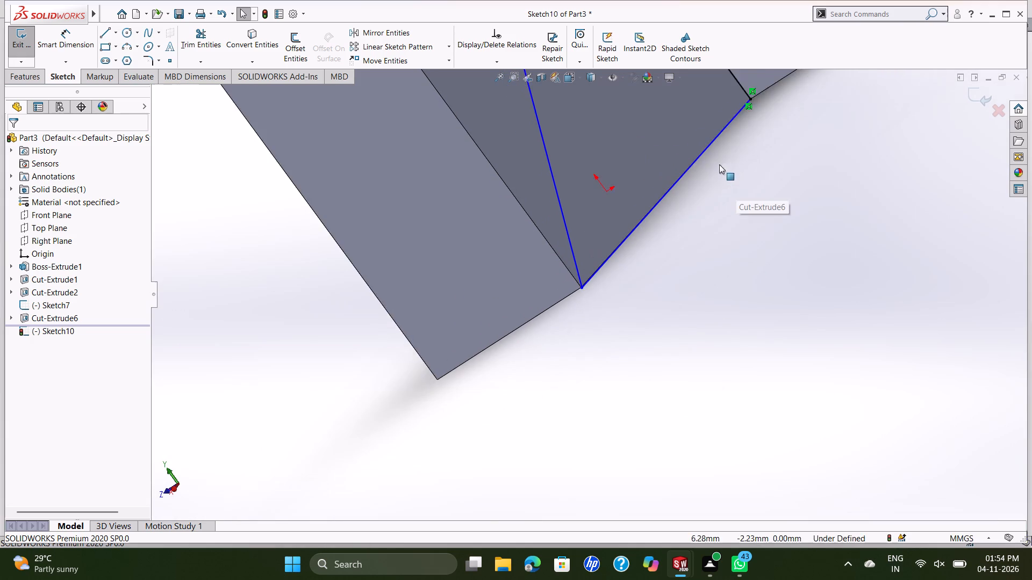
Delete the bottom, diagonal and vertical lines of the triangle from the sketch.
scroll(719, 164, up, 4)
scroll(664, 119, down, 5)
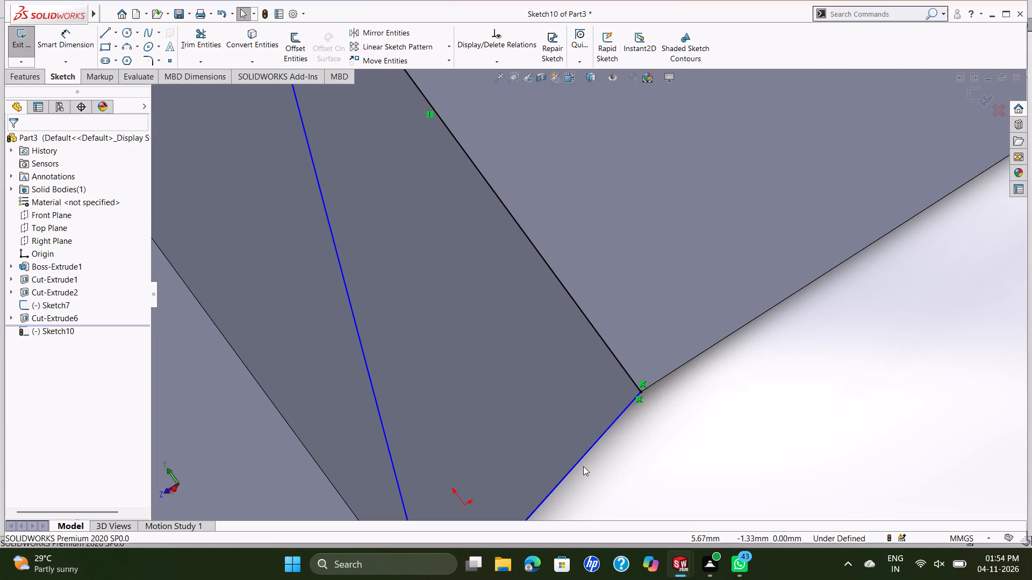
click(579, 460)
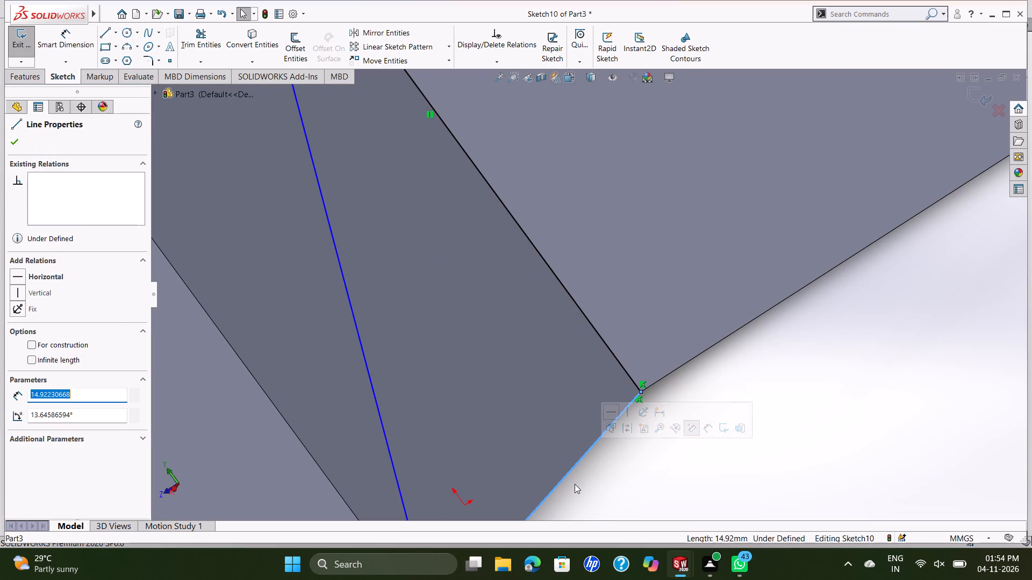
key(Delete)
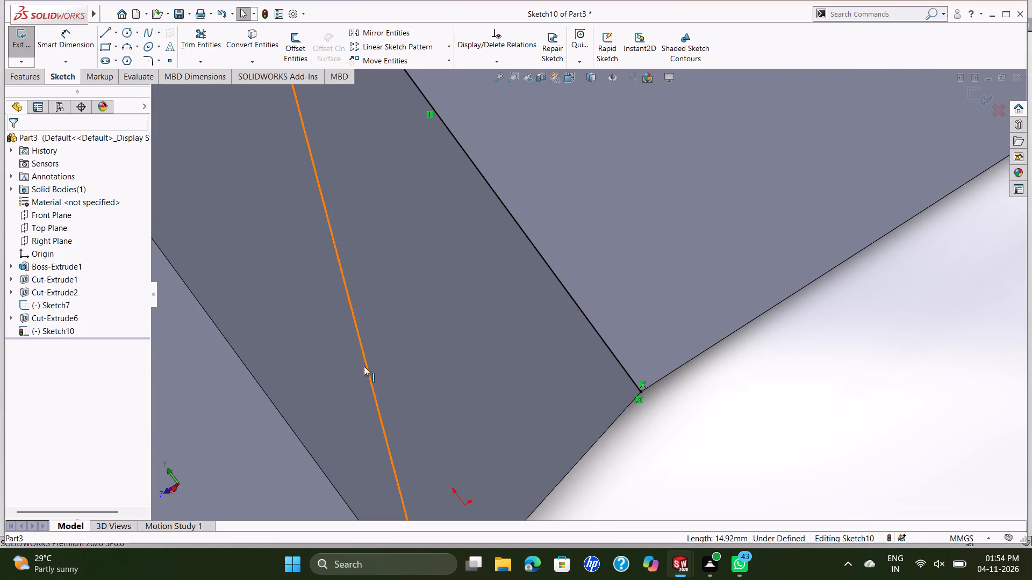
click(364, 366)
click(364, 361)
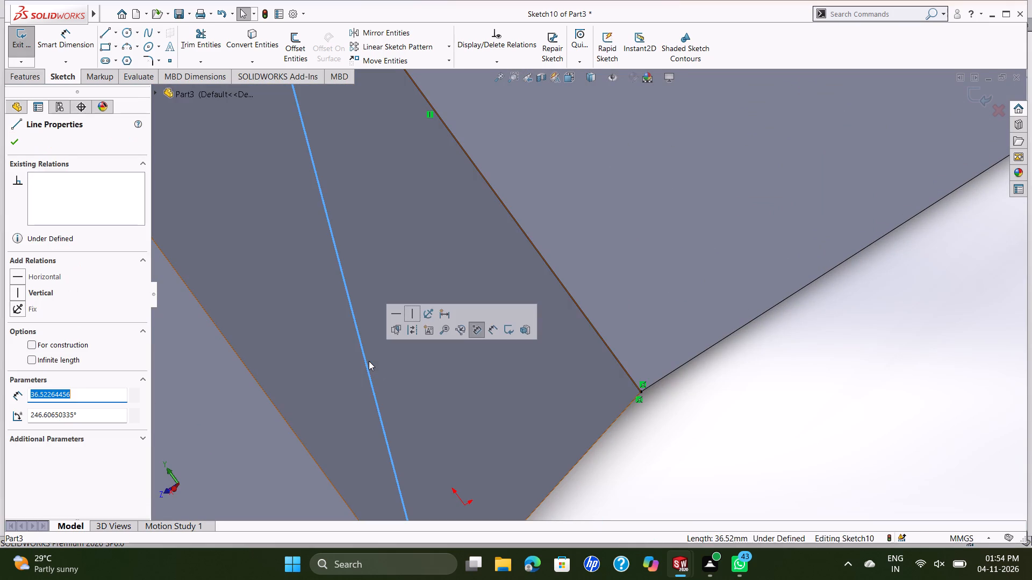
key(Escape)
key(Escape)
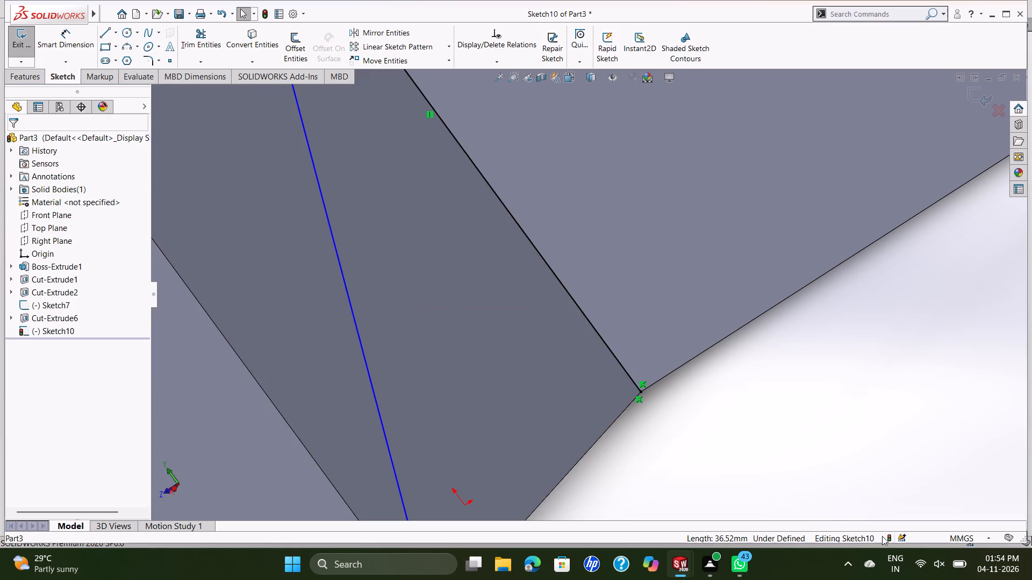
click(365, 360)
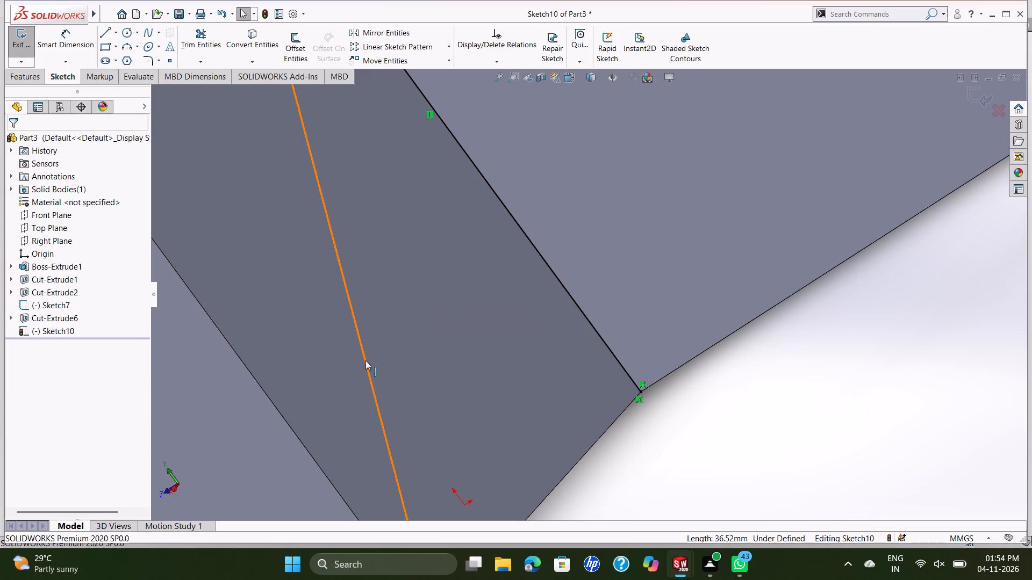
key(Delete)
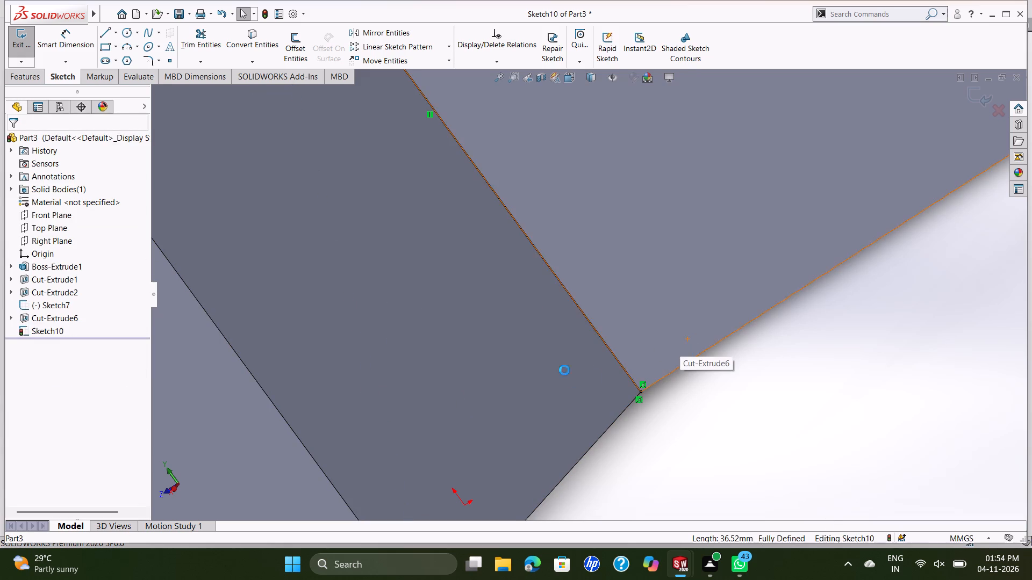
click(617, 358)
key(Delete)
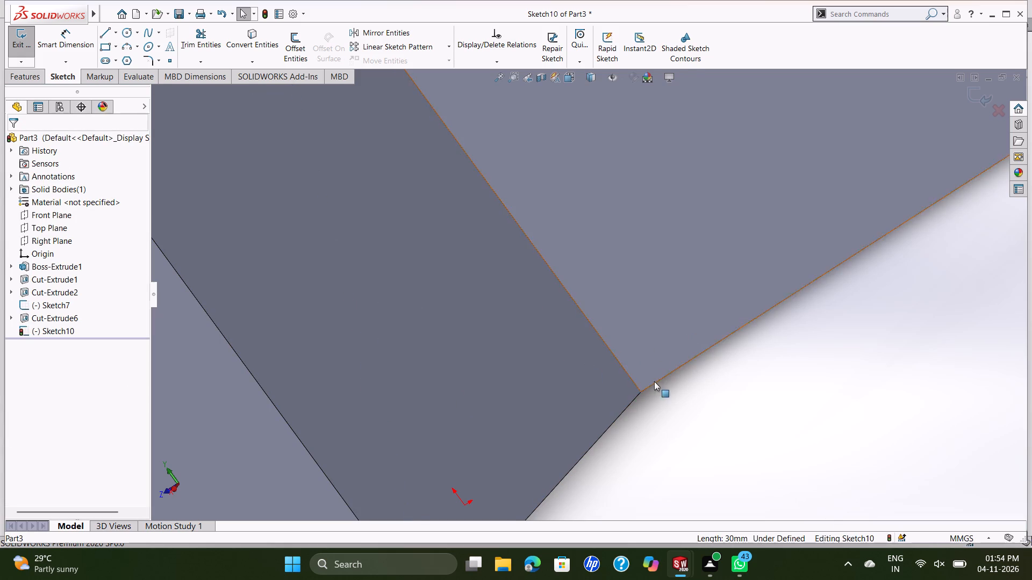
Exit the emptied sketch on the cut's inner wall and discard its changes.
scroll(655, 381, up, 1)
scroll(757, 382, up, 6)
scroll(782, 251, down, 1)
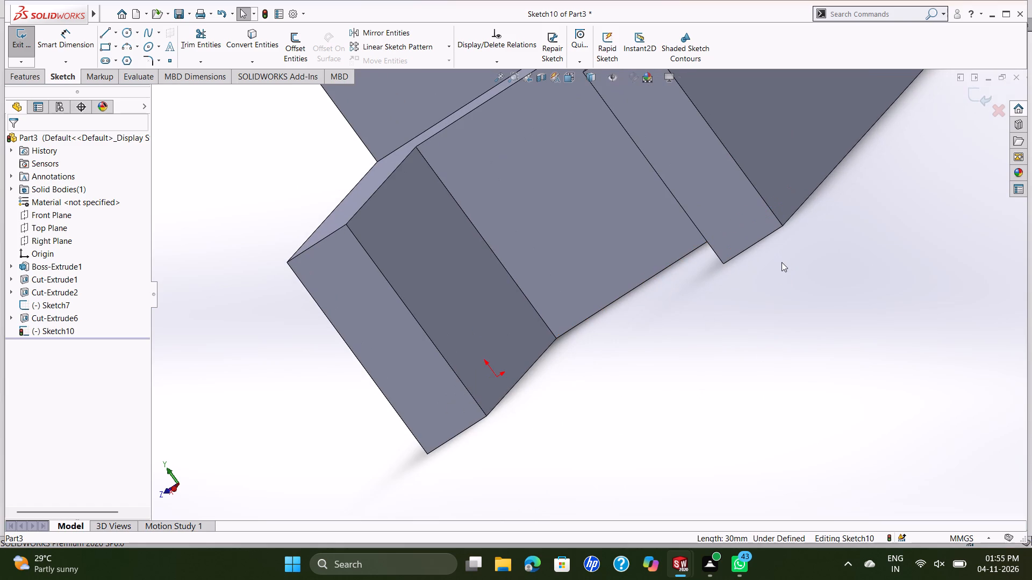
key(ctrl+7)
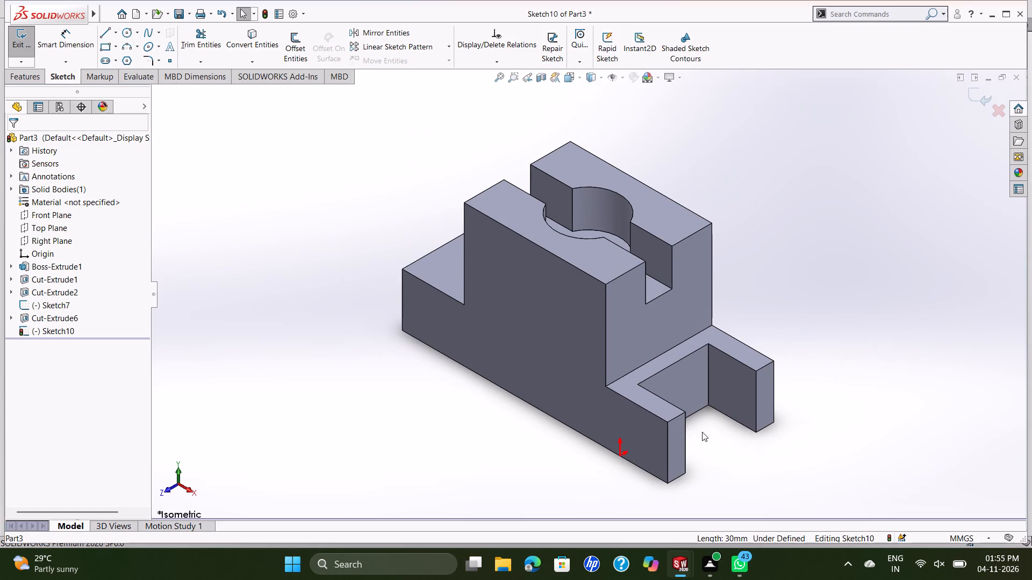
scroll(703, 408, down, 4)
scroll(702, 315, down, 1)
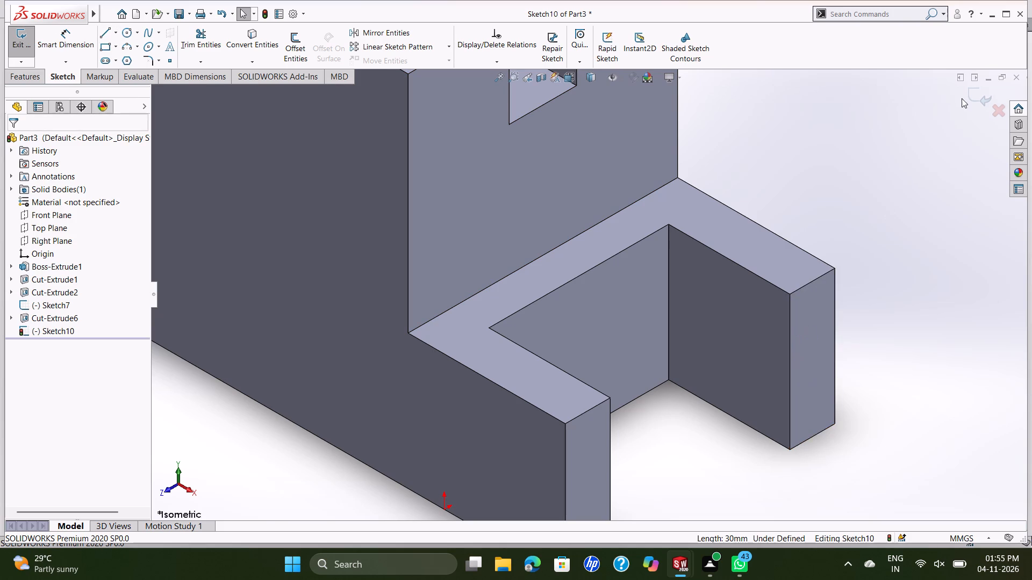
click(988, 111)
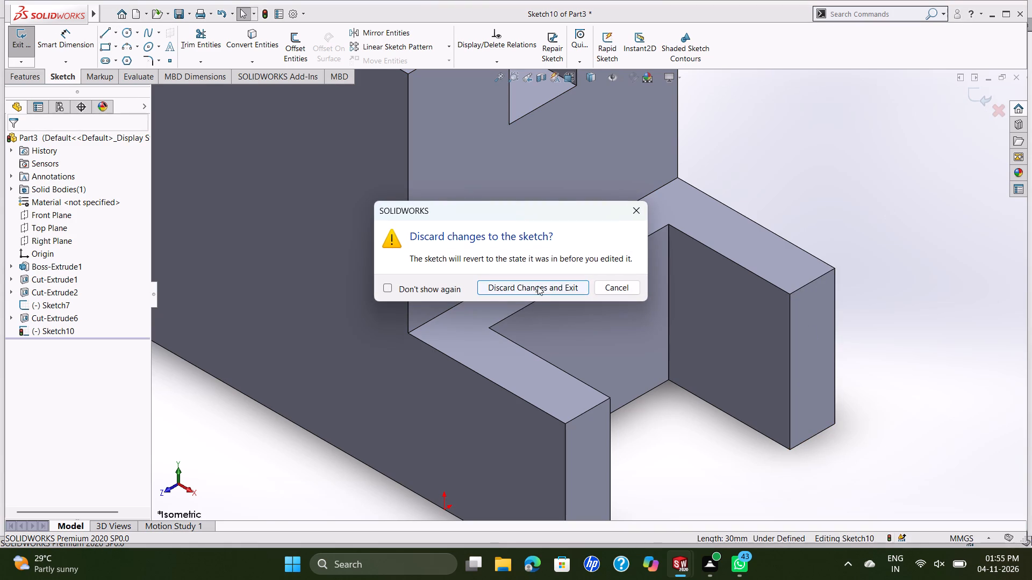
click(544, 293)
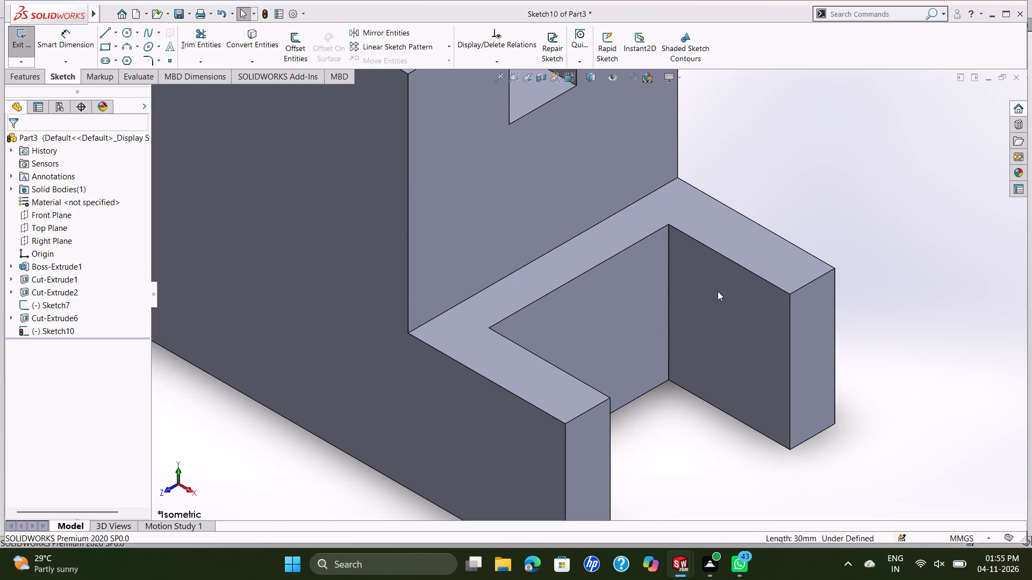
Sketch a closed triangle on the cut's inner side wall: diagonal about 40.4 mm, bottom edge about 27 mm, inner vertical edge 30 mm.
click(750, 316)
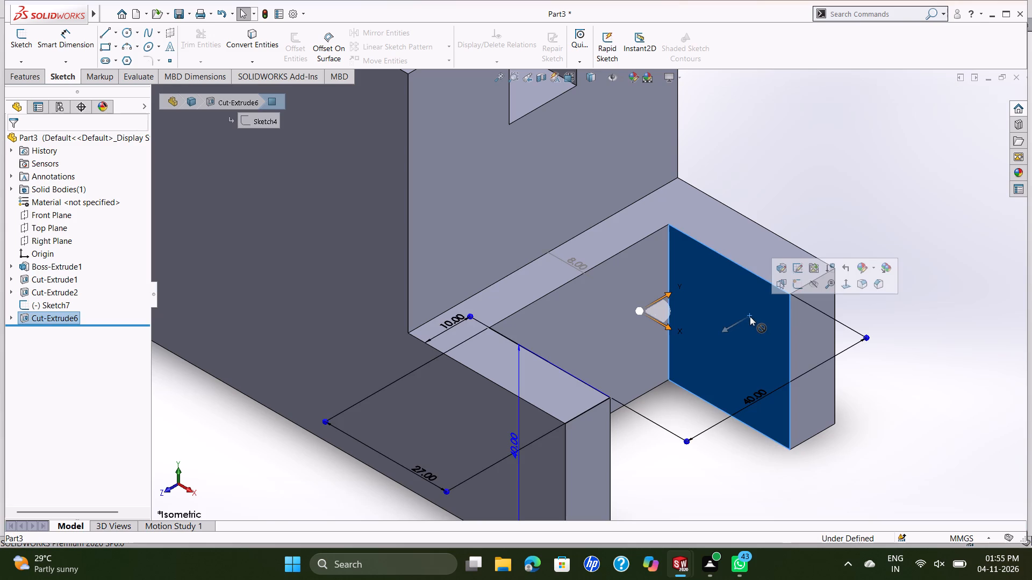
click(795, 286)
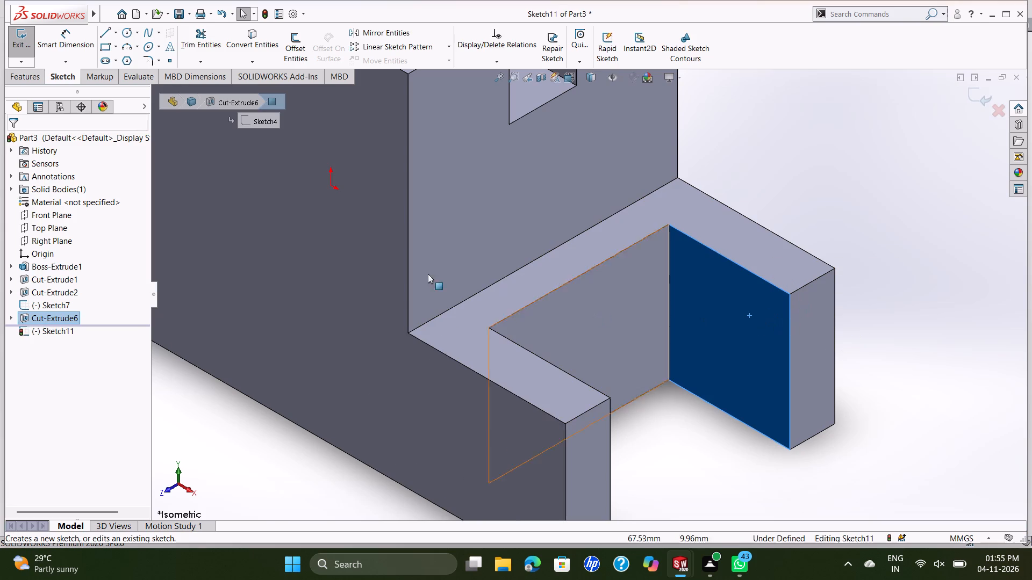
click(110, 32)
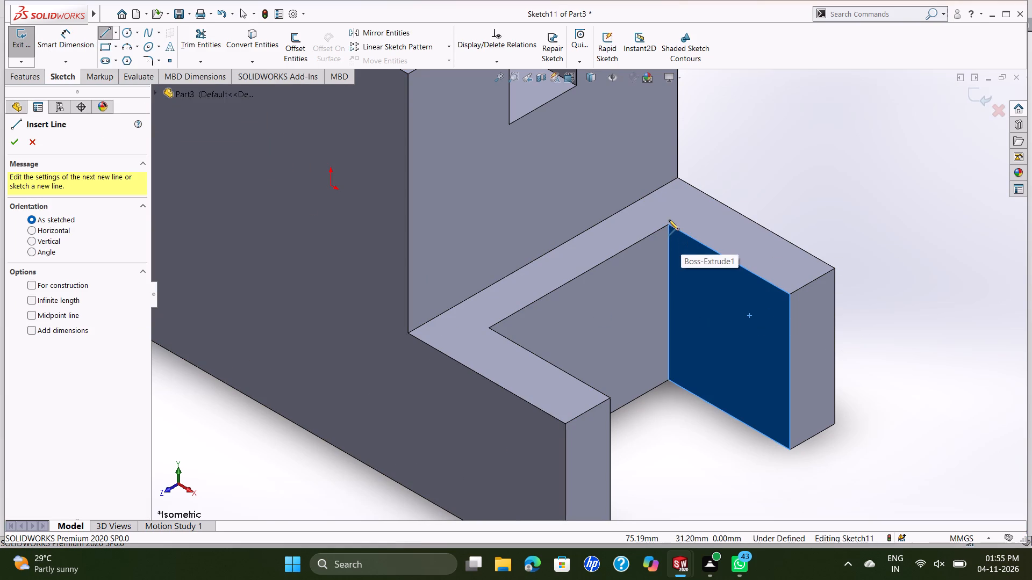
click(669, 225)
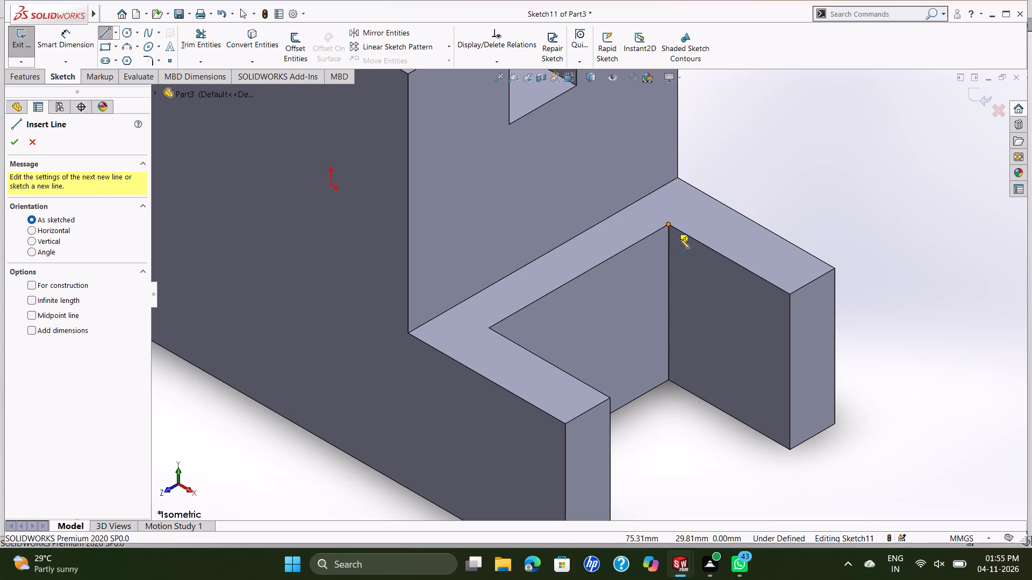
click(790, 448)
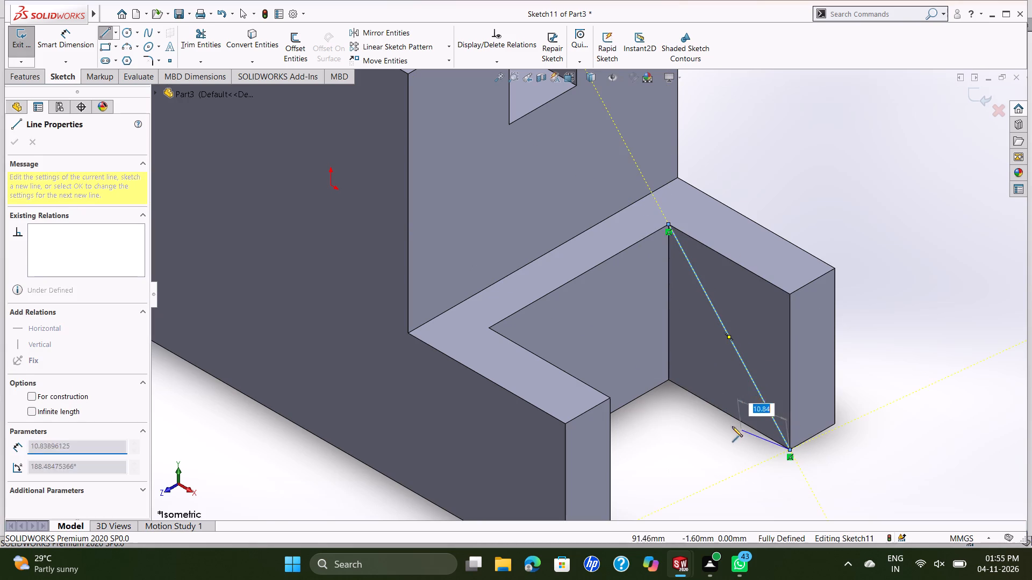
click(667, 379)
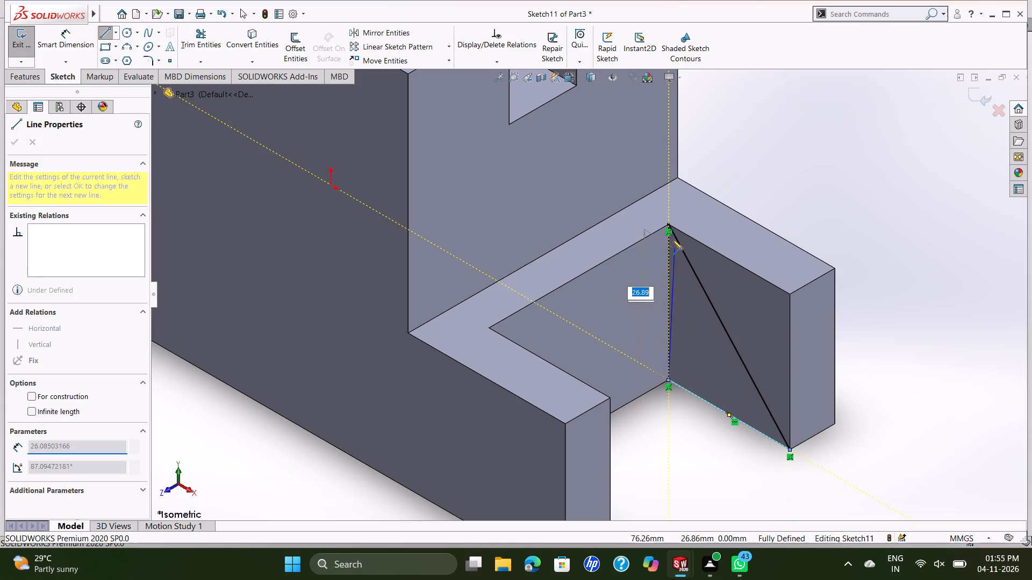
click(668, 223)
key(Escape)
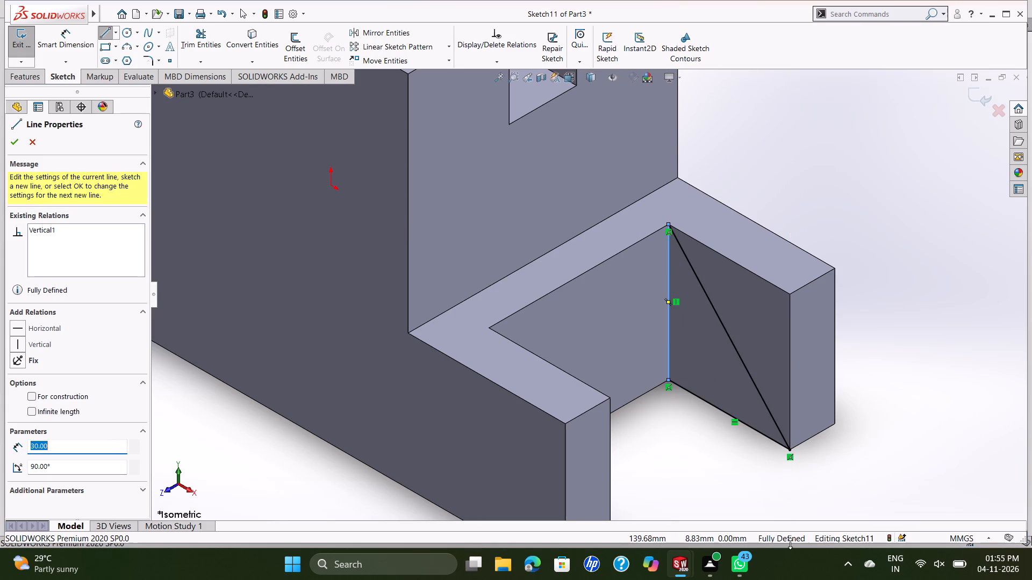
key(Escape)
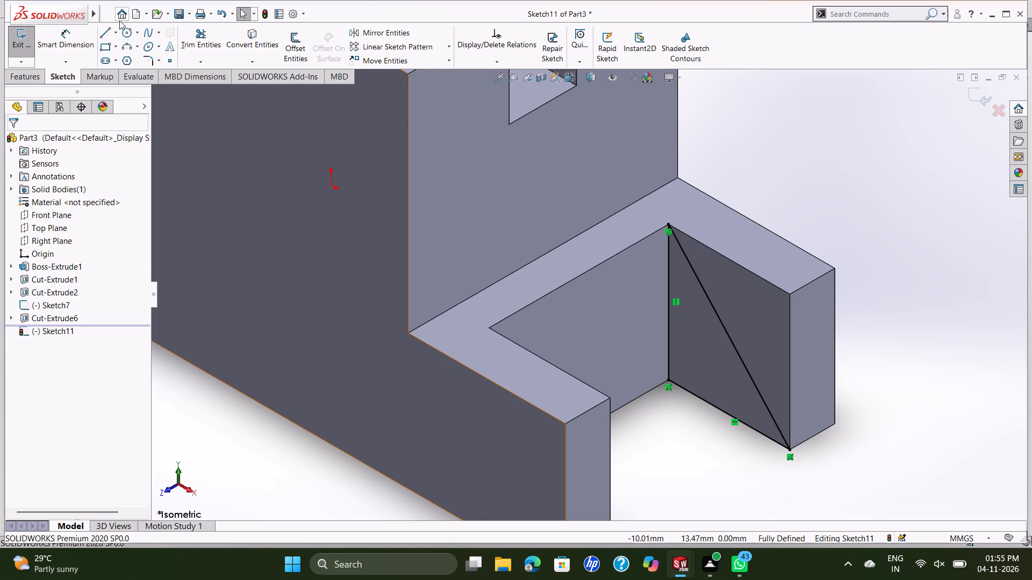
Extrude the triangle as a blind 40 mm boss across the cut, merged with the body.
click(24, 73)
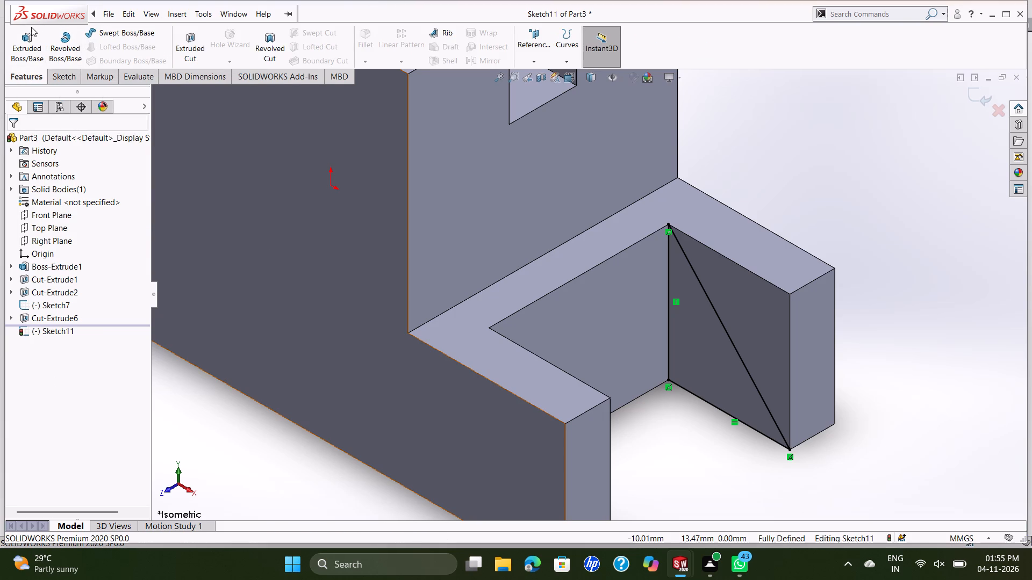
click(20, 35)
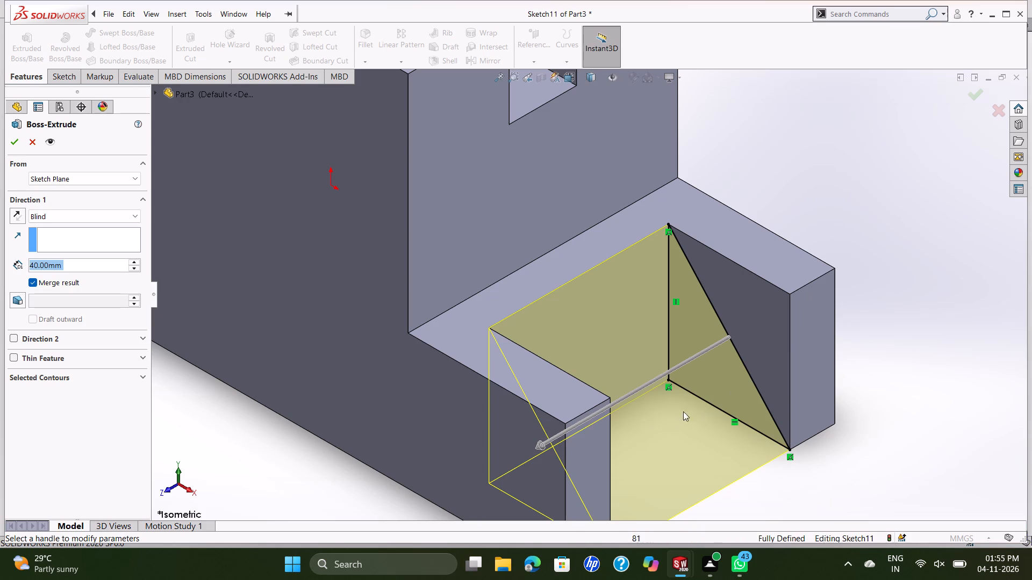
scroll(640, 419, up, 2)
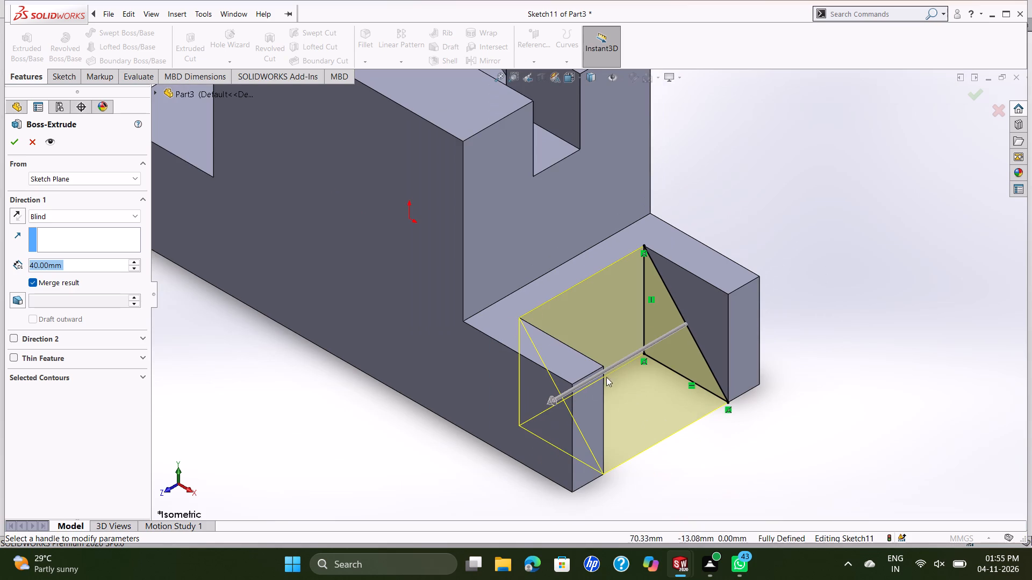
click(8, 146)
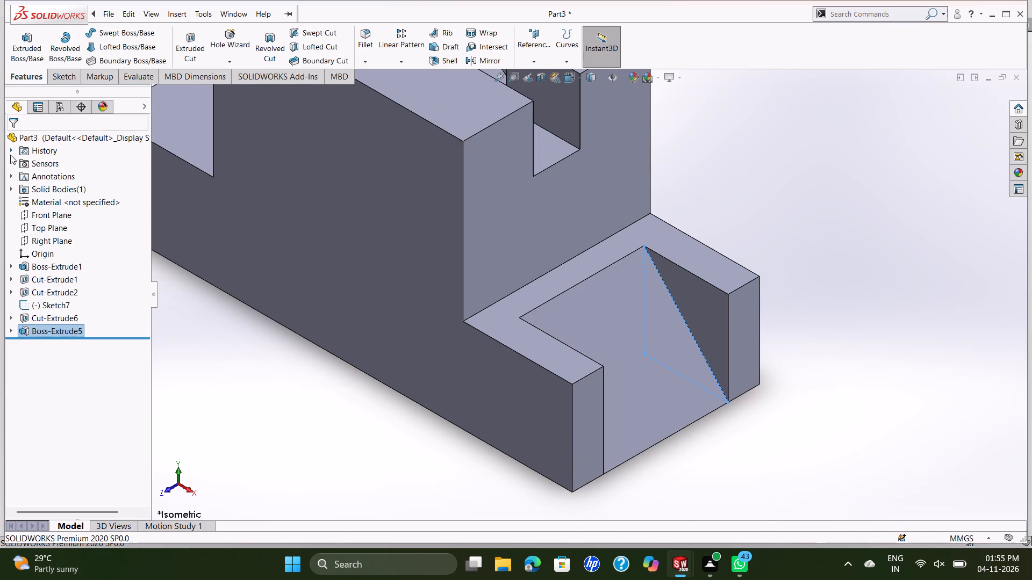
Start a new sketch on the sloped face between the two side walls.
scroll(884, 187, down, 2)
scroll(656, 305, up, 1)
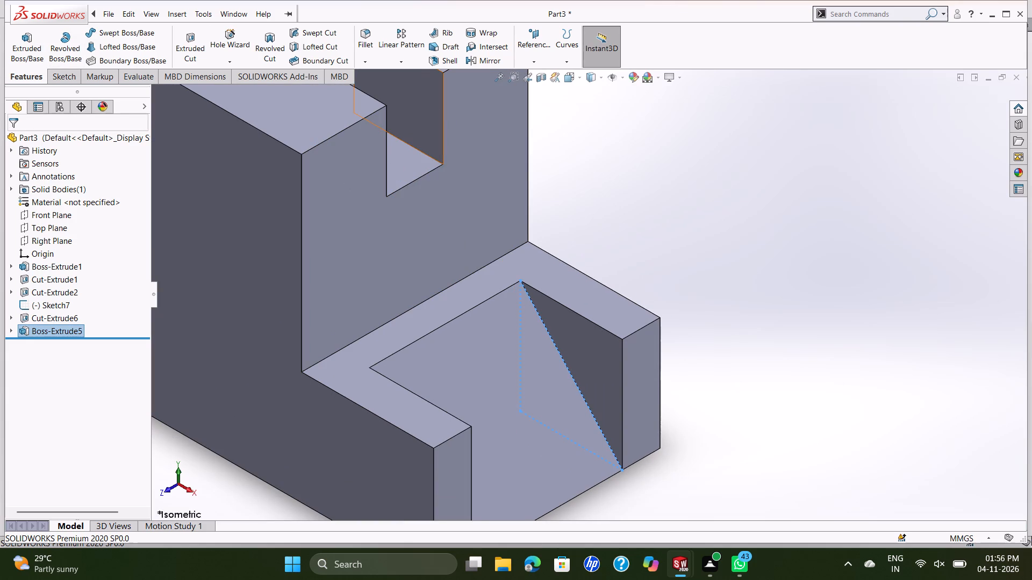
click(498, 363)
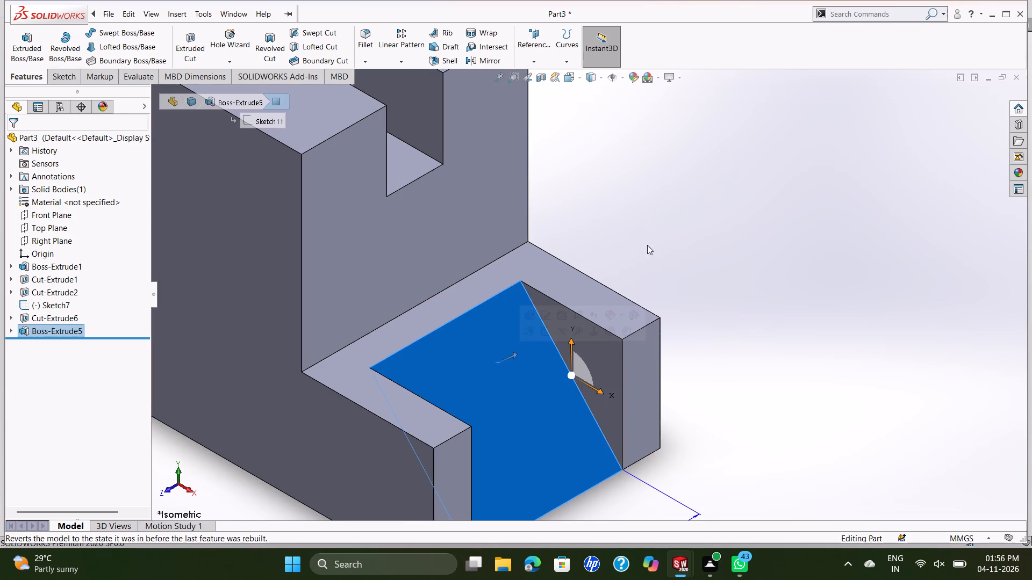
right_click(643, 272)
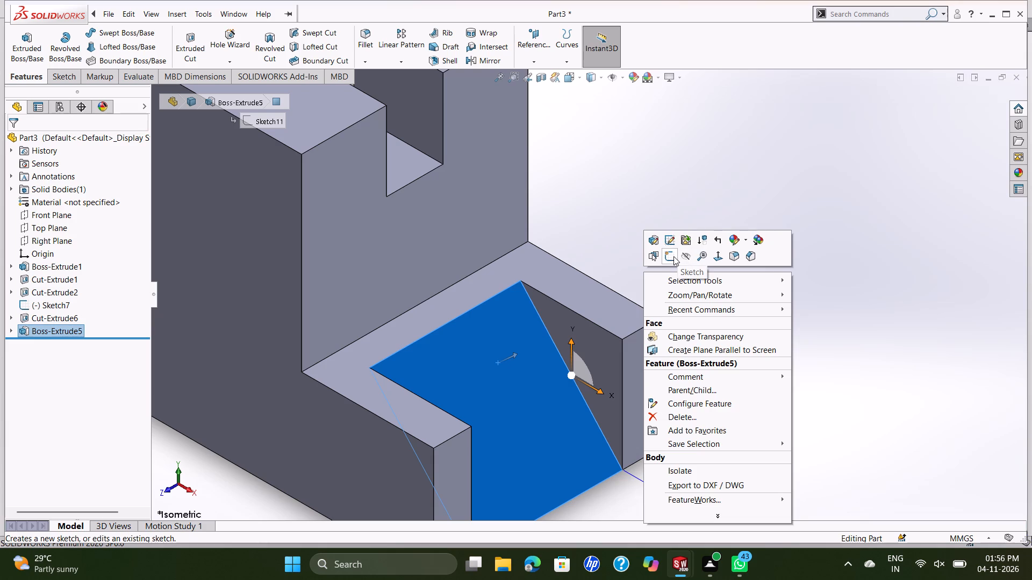
click(673, 256)
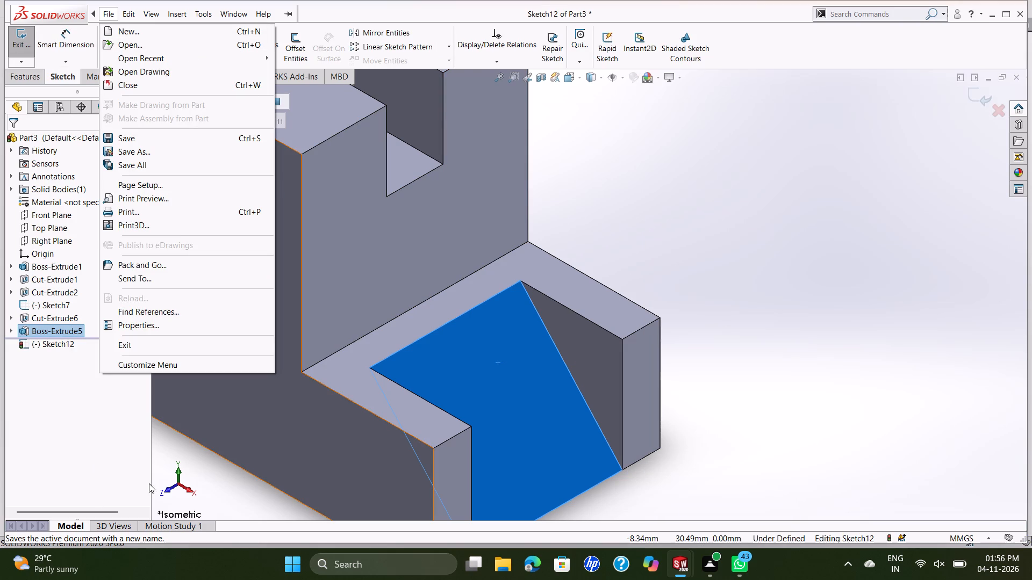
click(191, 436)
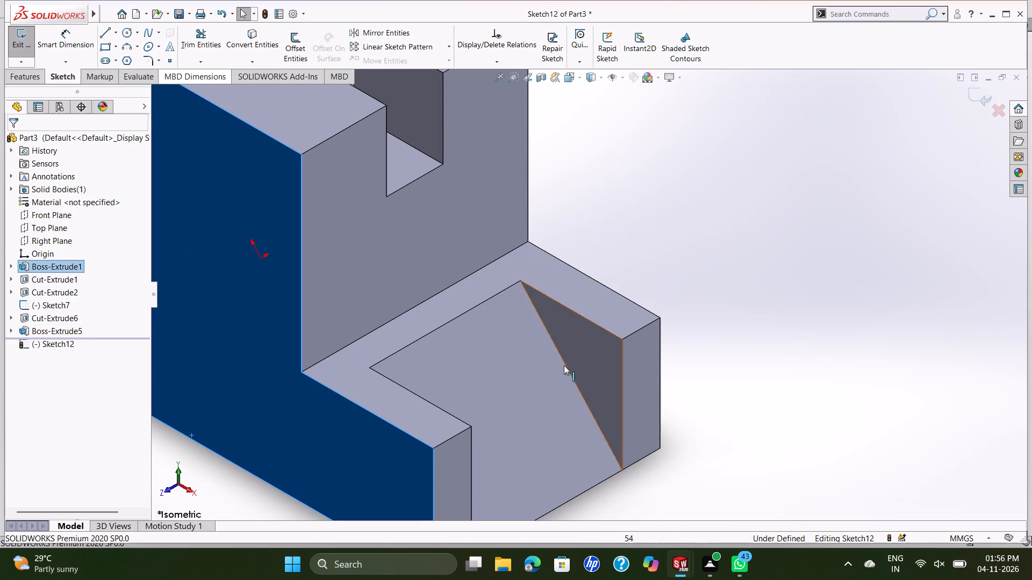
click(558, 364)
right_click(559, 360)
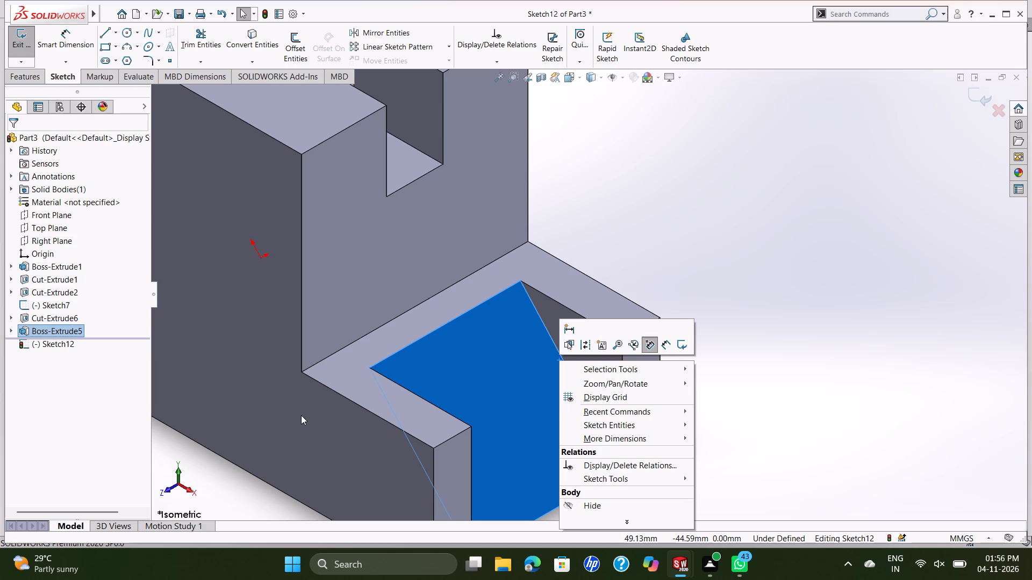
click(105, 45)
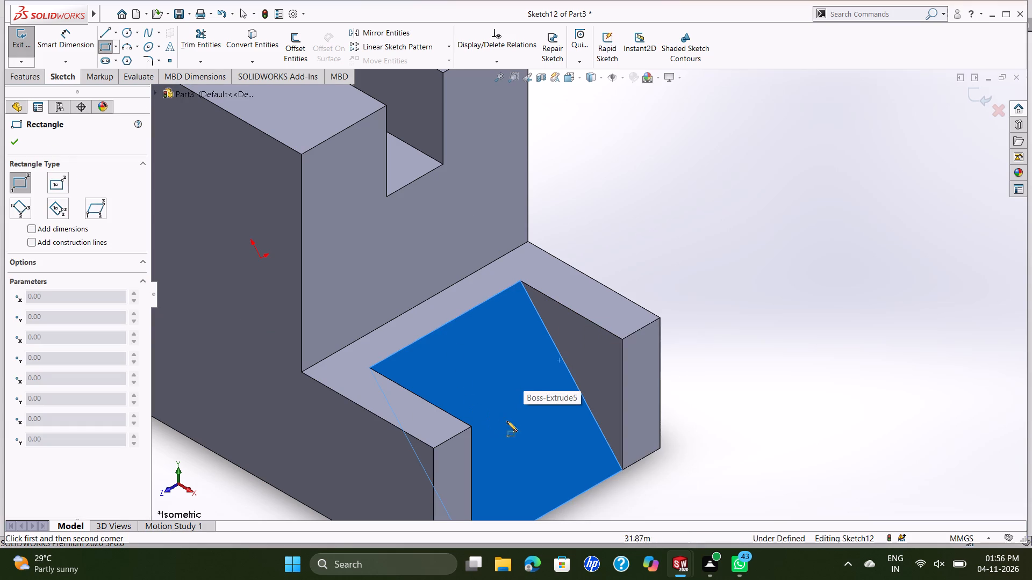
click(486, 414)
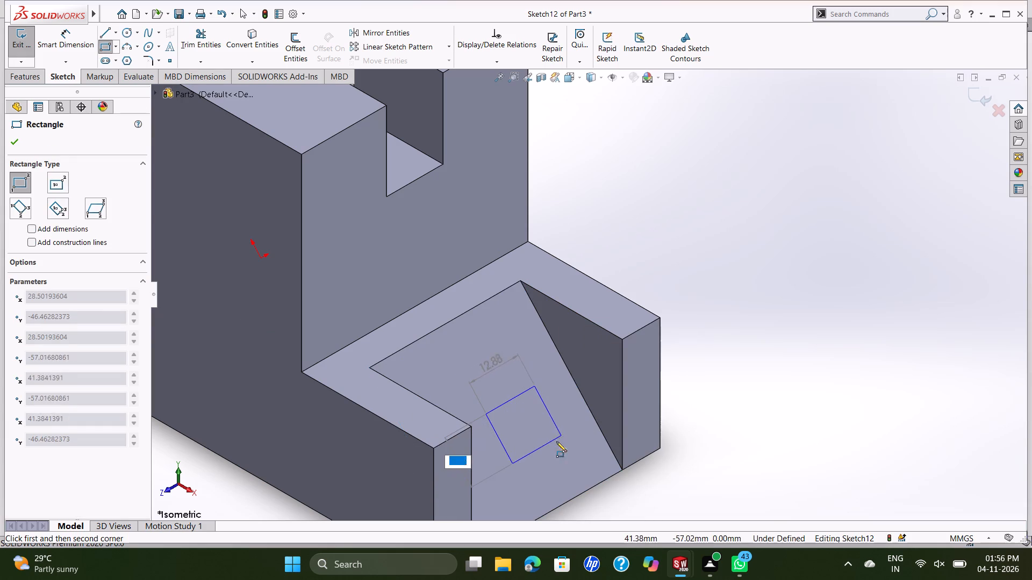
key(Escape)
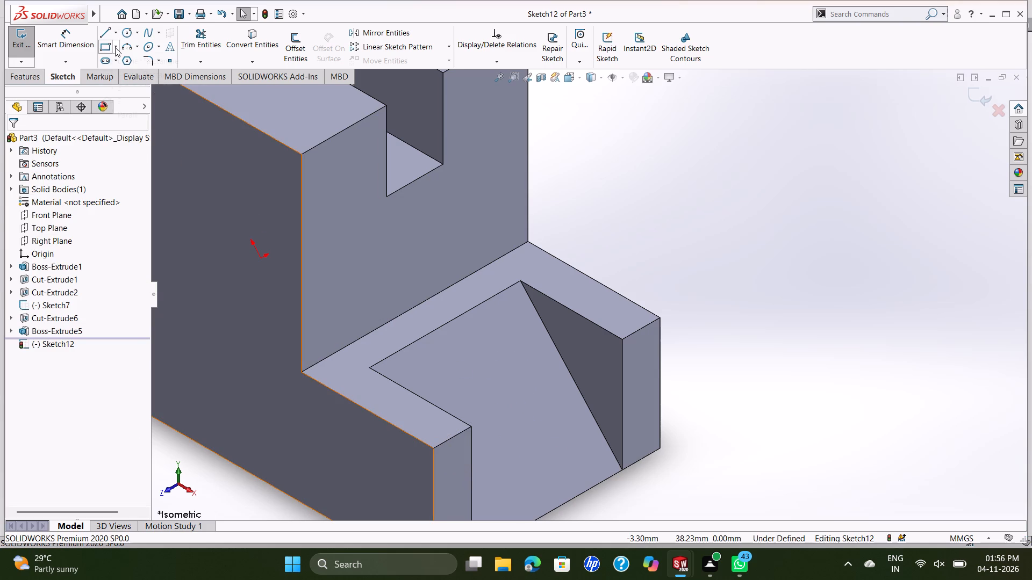
Draw a center rectangle about 24.6 mm wide near the middle of the sloped face.
click(115, 47)
click(114, 71)
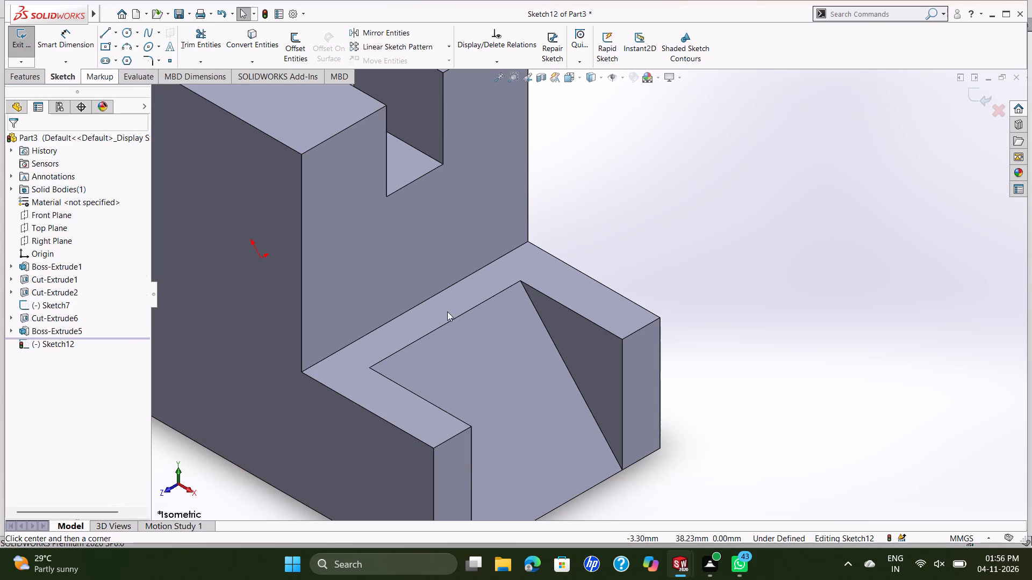
click(497, 411)
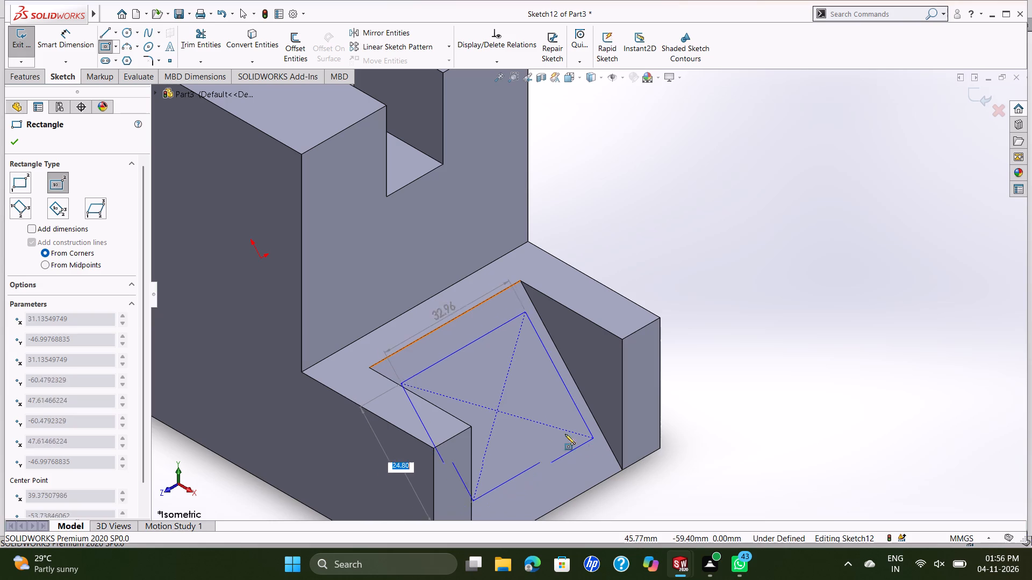
click(575, 441)
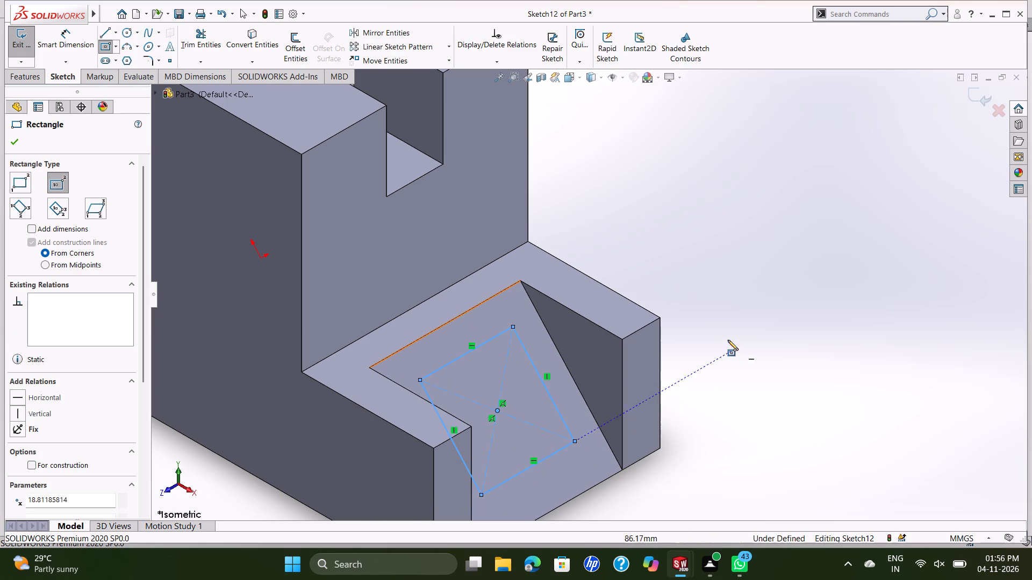
key(Escape)
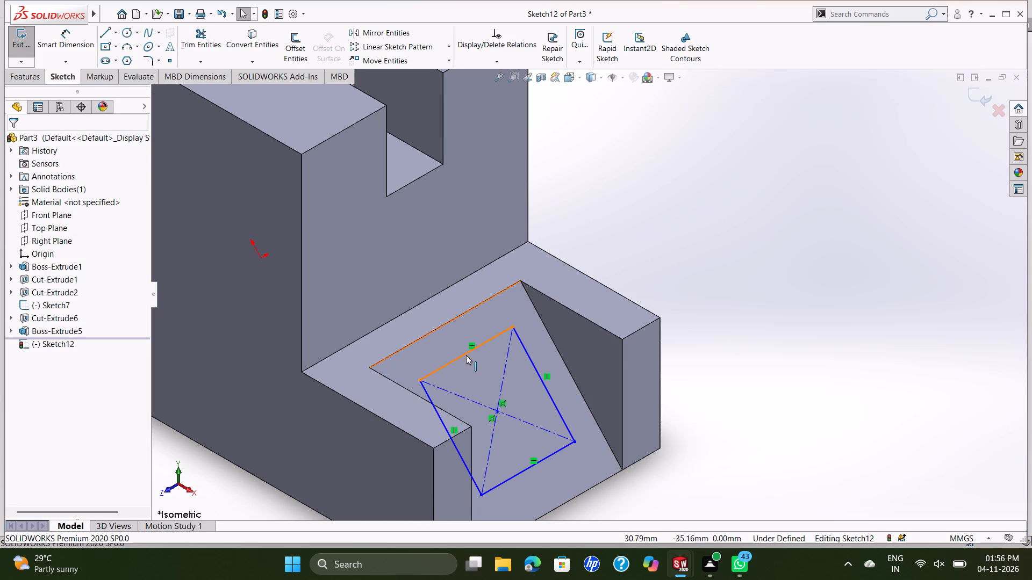
Dimension the rectangle's upper edge along the slope's width to 15 mm.
click(63, 36)
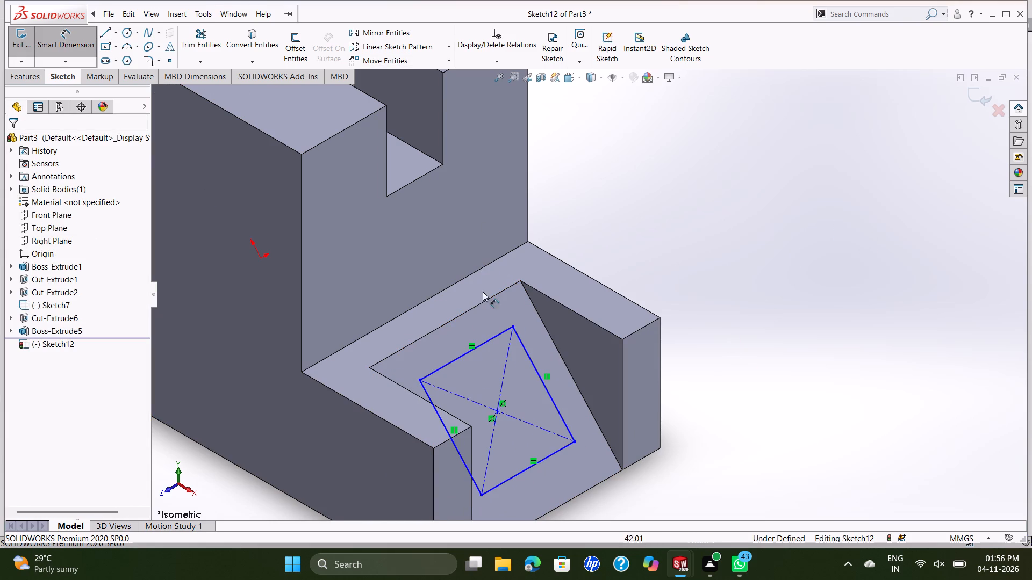
click(487, 340)
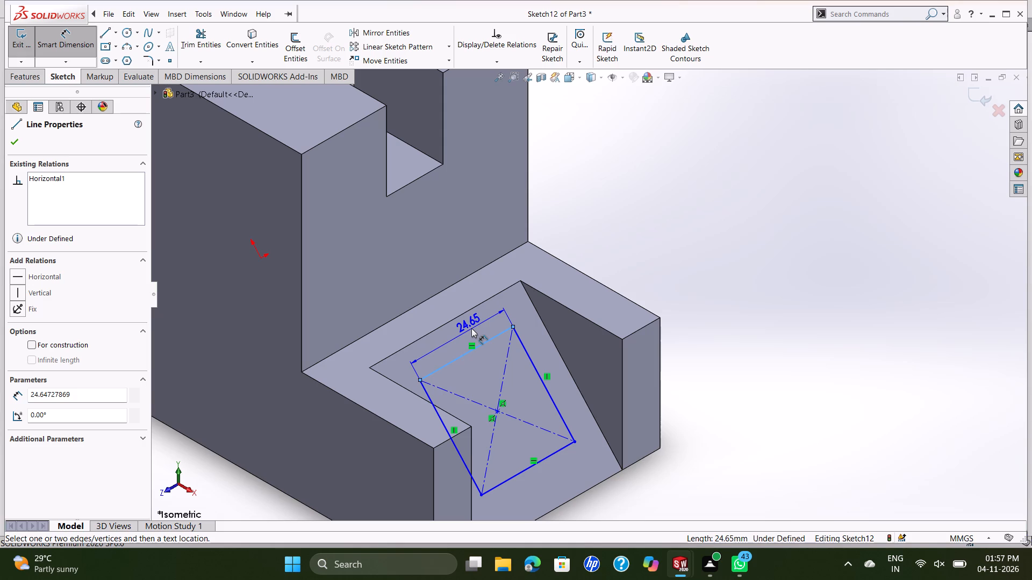
text(15)
key(Return)
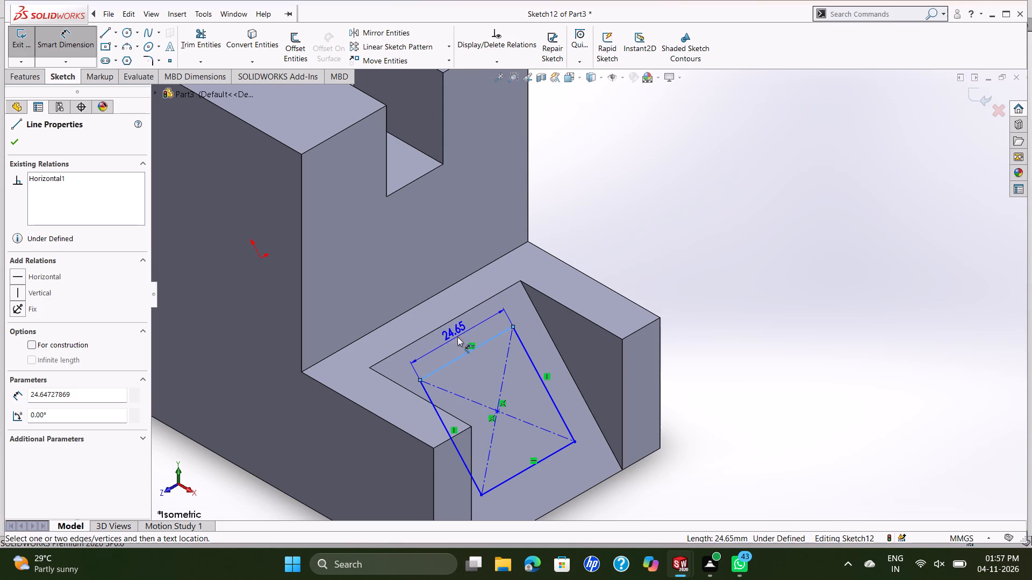
click(452, 339)
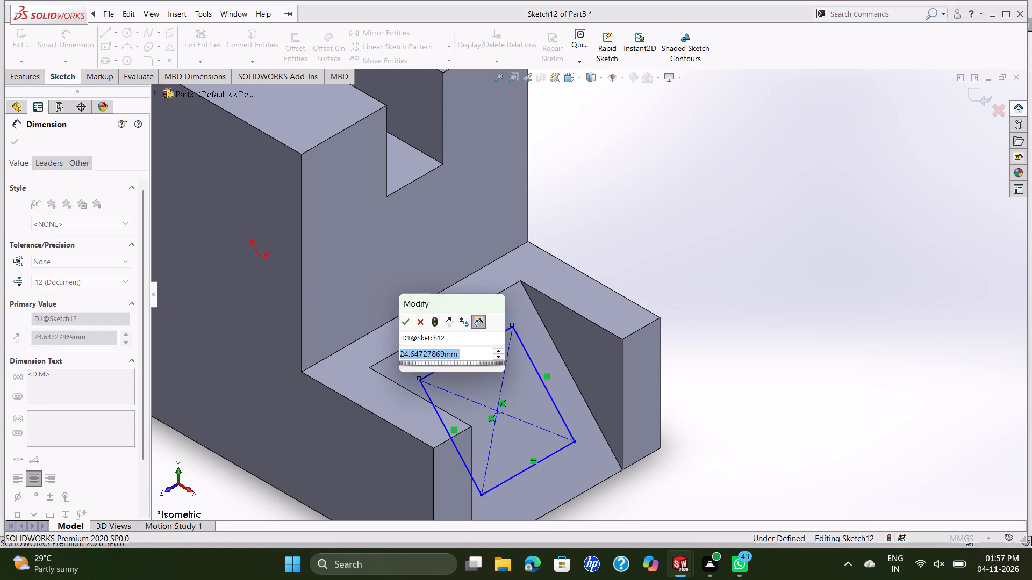
text(15)
key(Return)
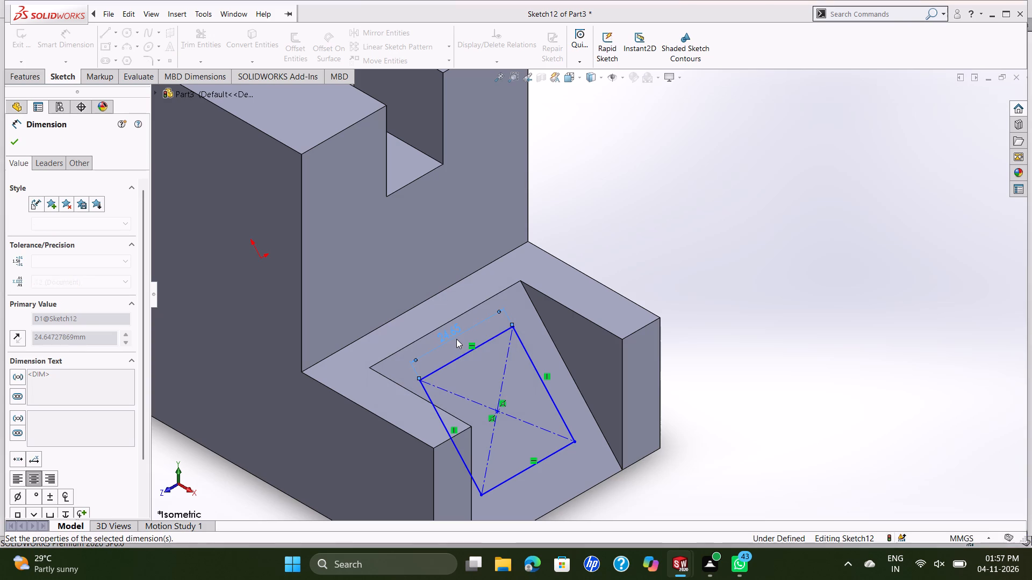
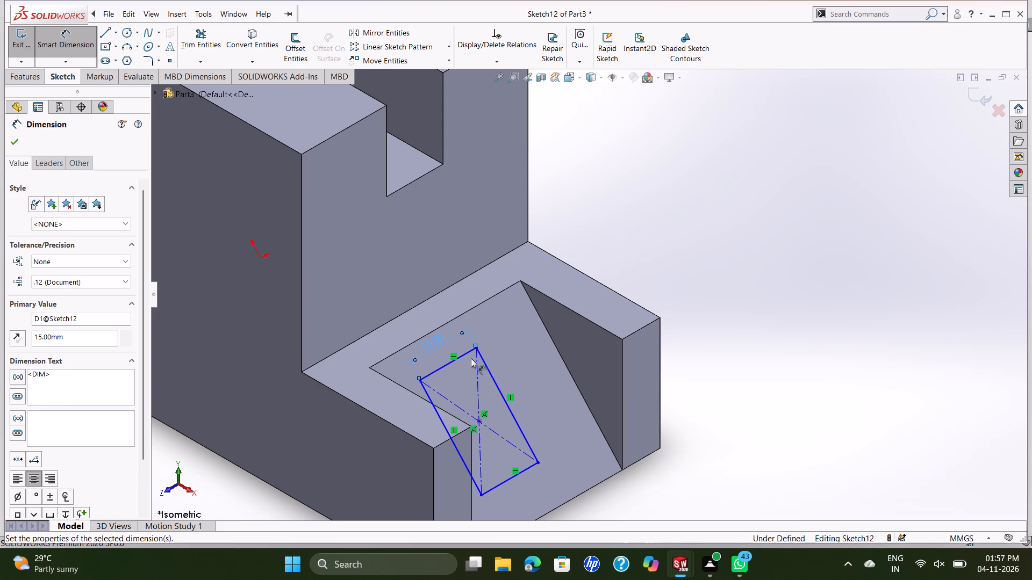
Undo the 15 mm value and set the rectangle's width dimension across the slope to 30 mm.
key(ctrl+z)
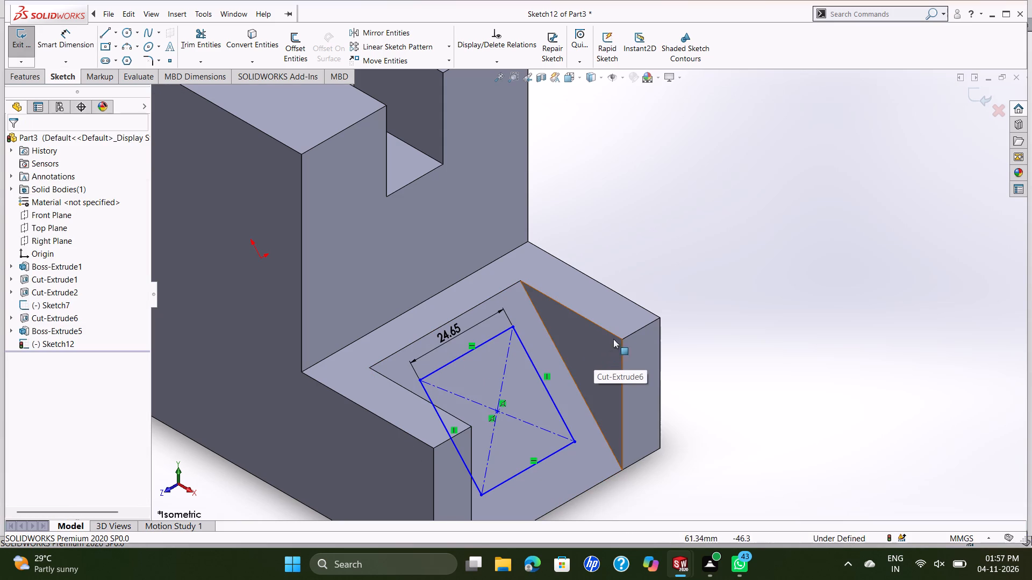
click(447, 330)
click(454, 331)
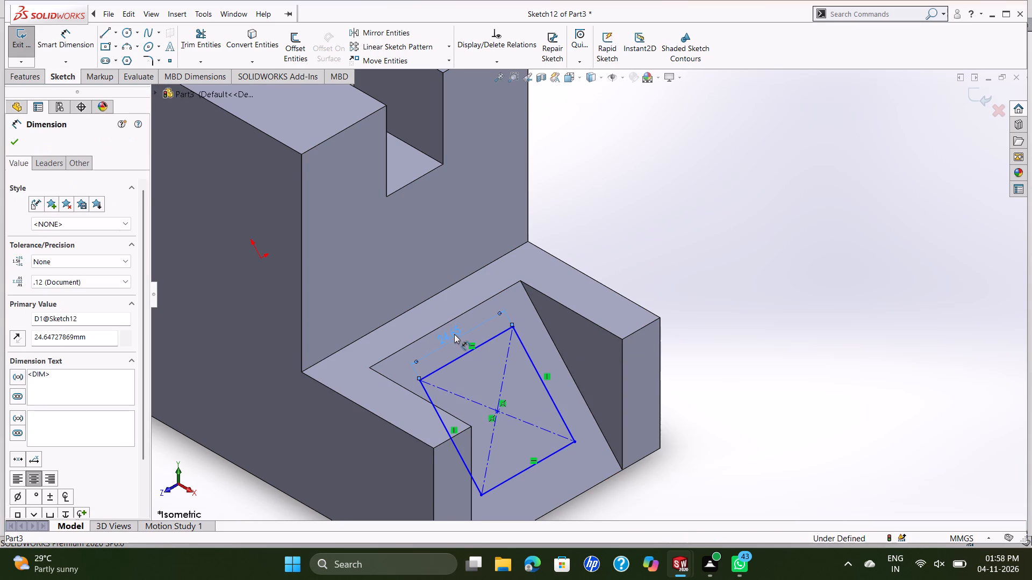
double_click(454, 334)
text(30)
key(Return)
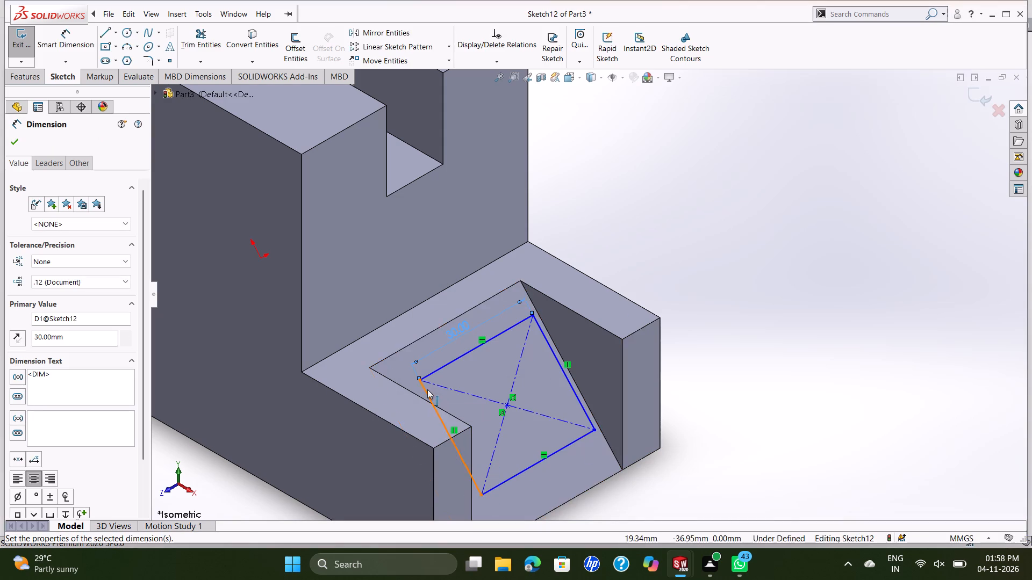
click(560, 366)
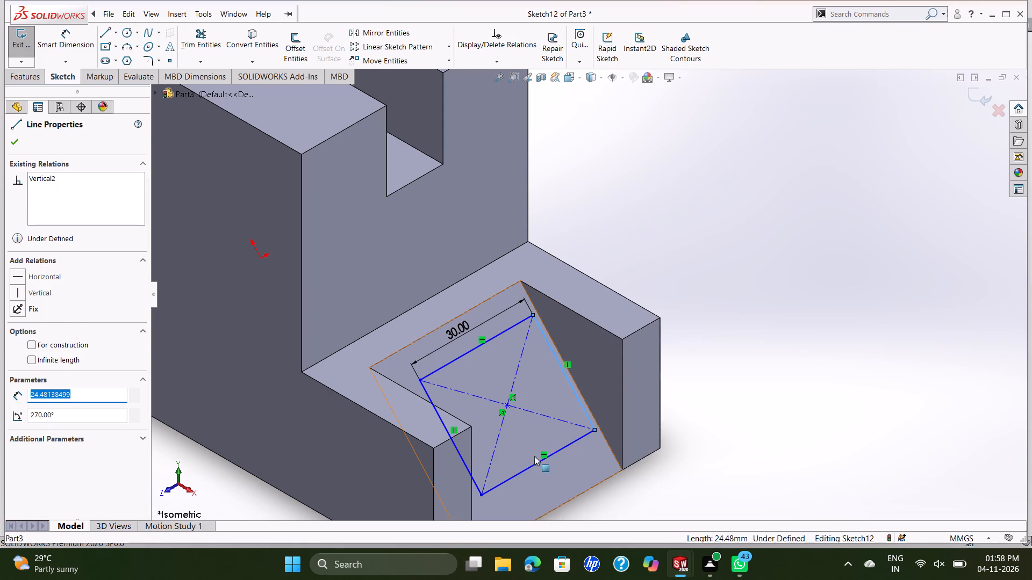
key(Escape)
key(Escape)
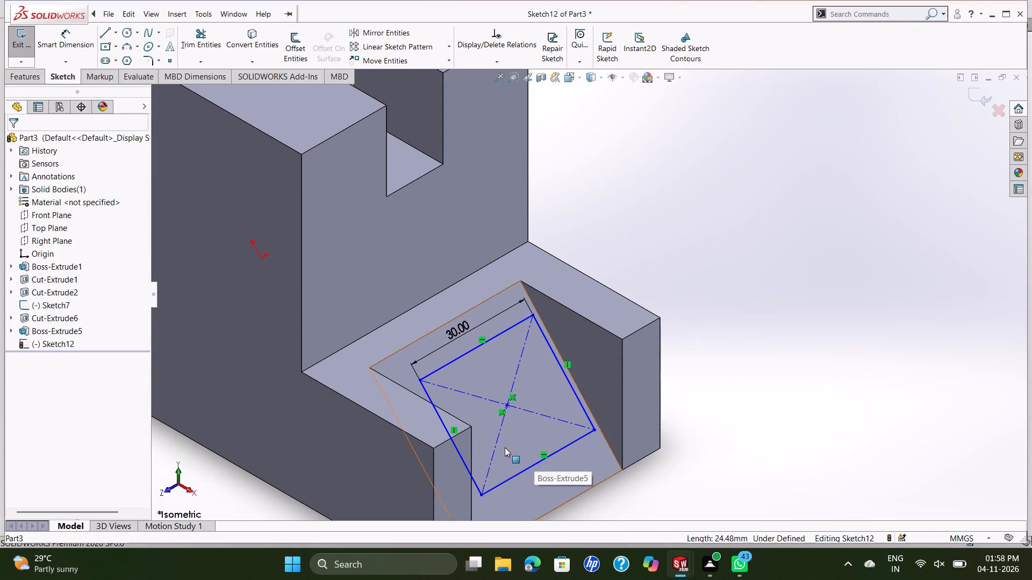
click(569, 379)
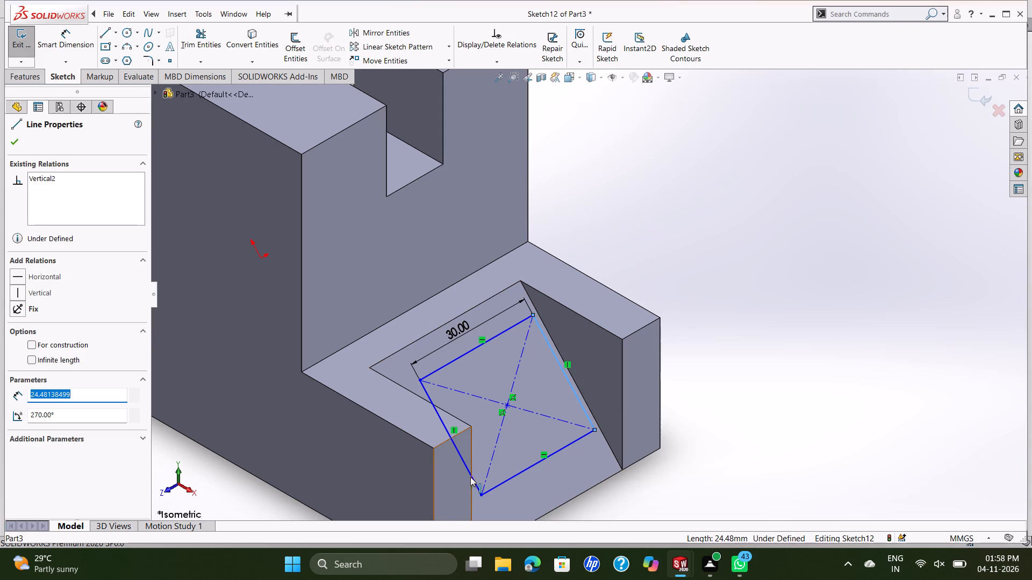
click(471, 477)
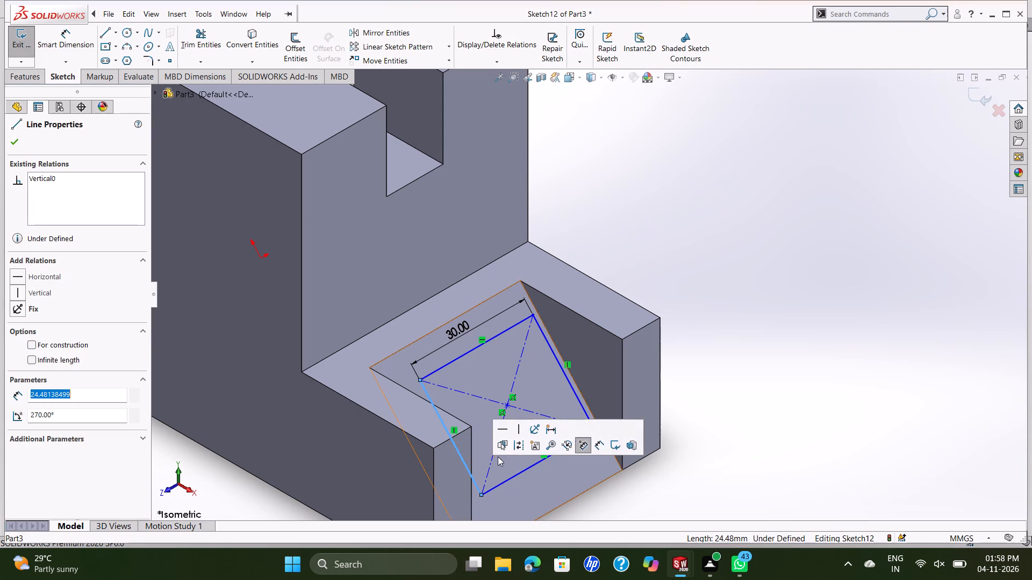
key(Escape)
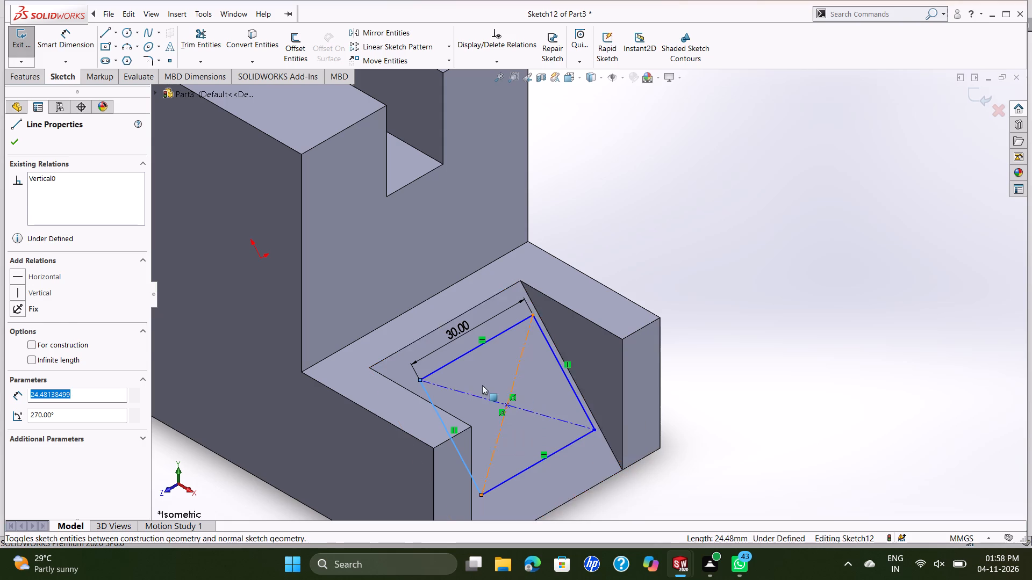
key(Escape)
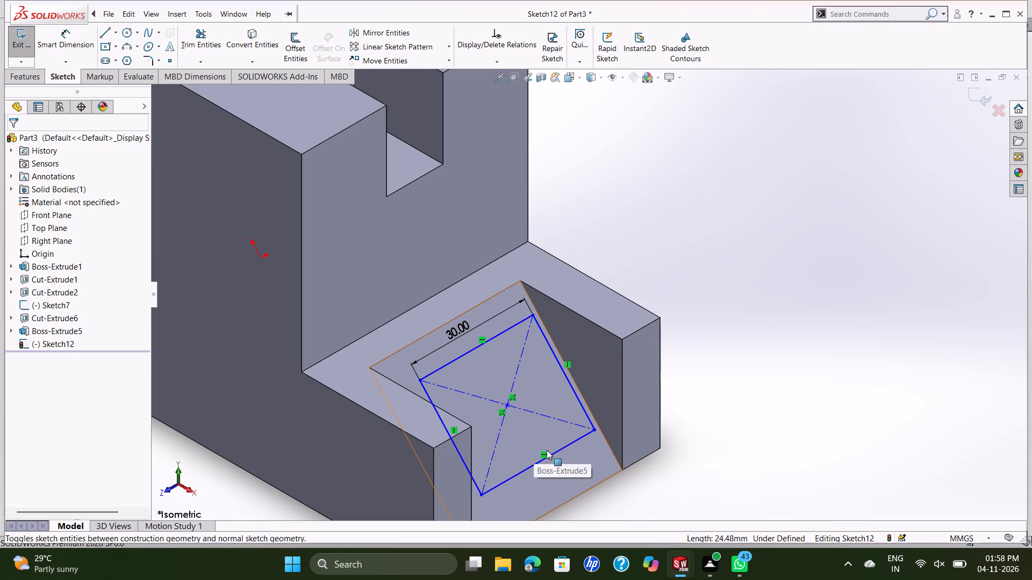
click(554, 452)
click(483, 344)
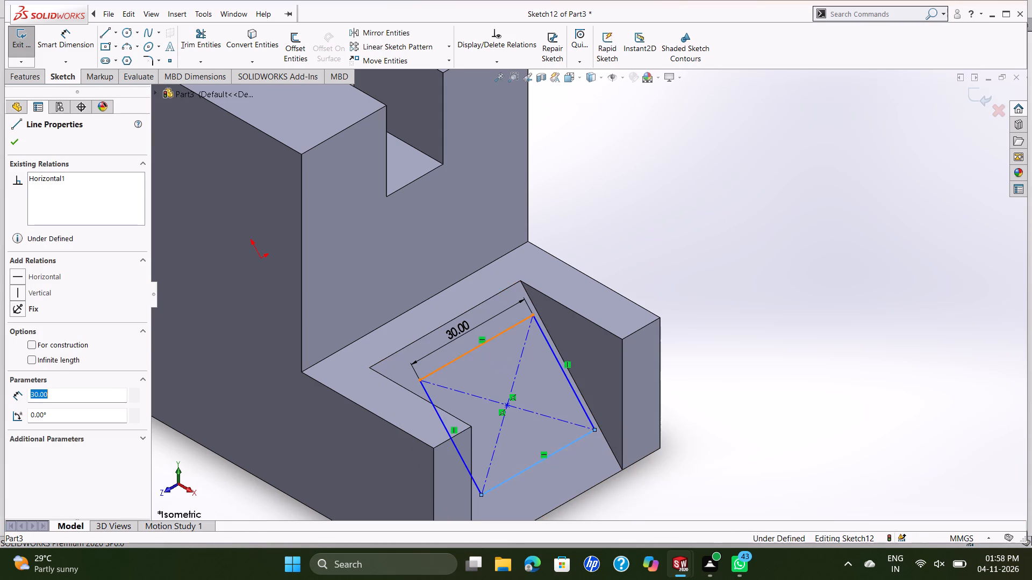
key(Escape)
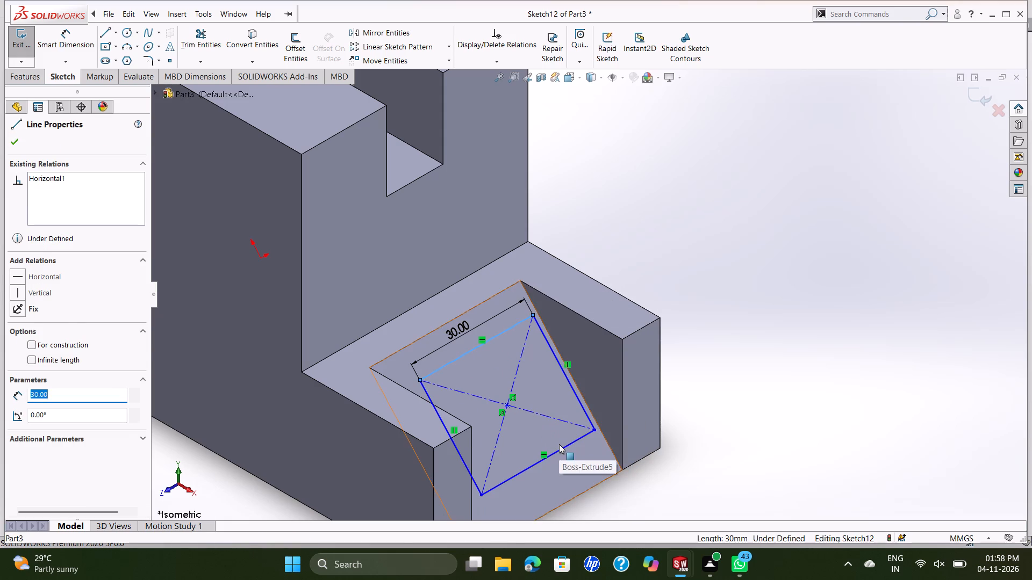
Dimension the rectangle's side edge running down the slope to 22 mm.
click(62, 39)
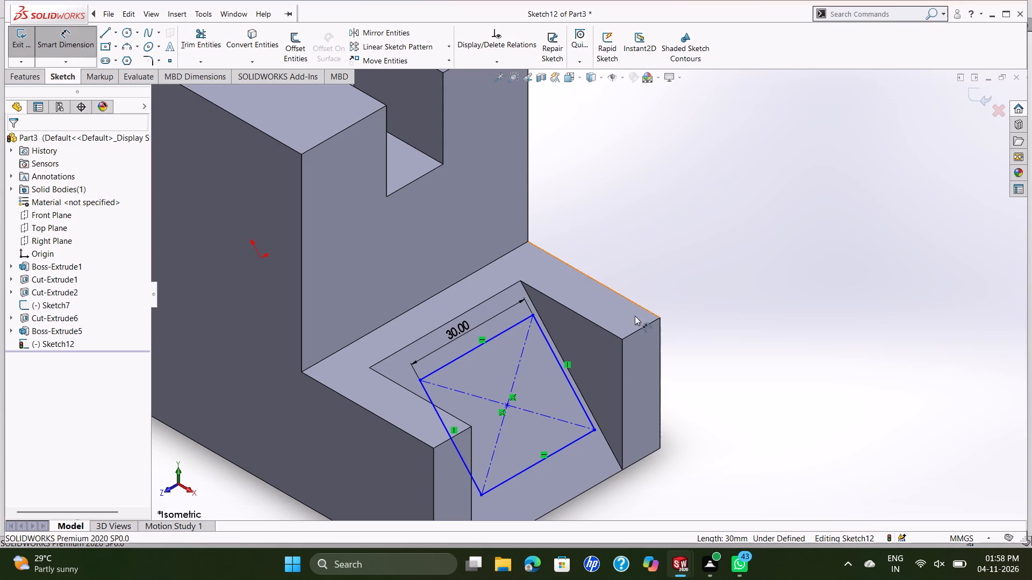
click(577, 395)
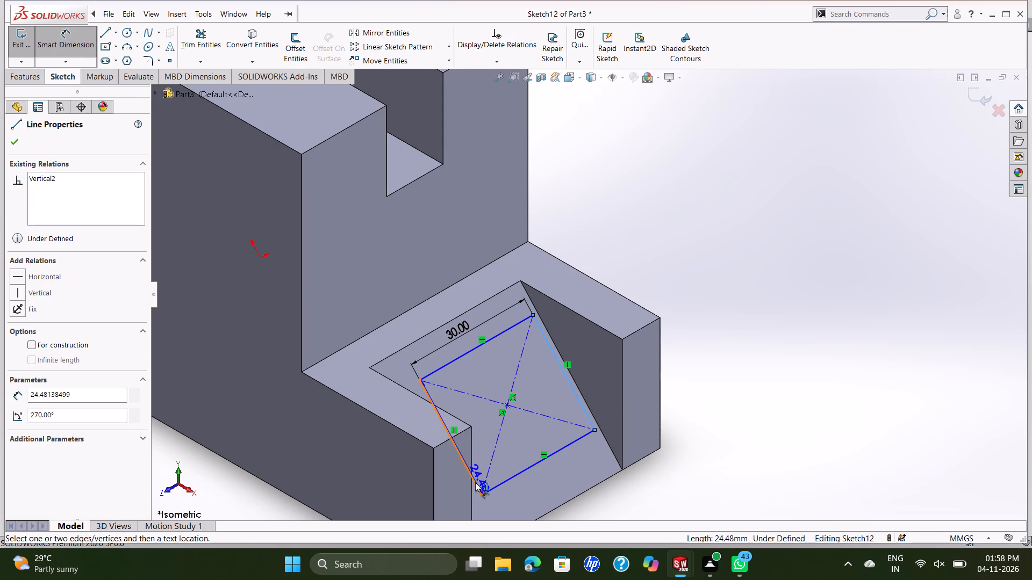
click(475, 482)
key(Escape)
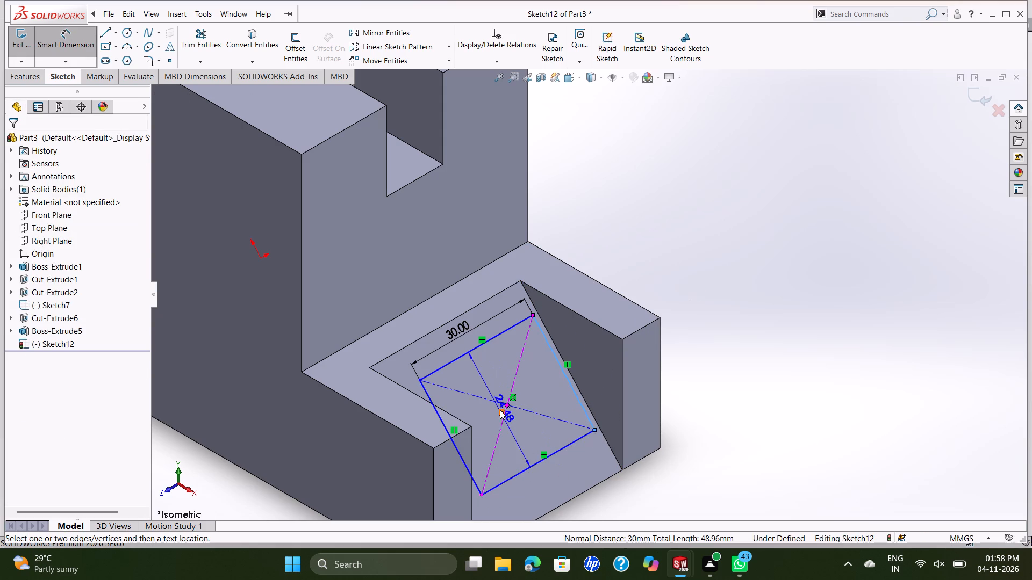
key(Escape)
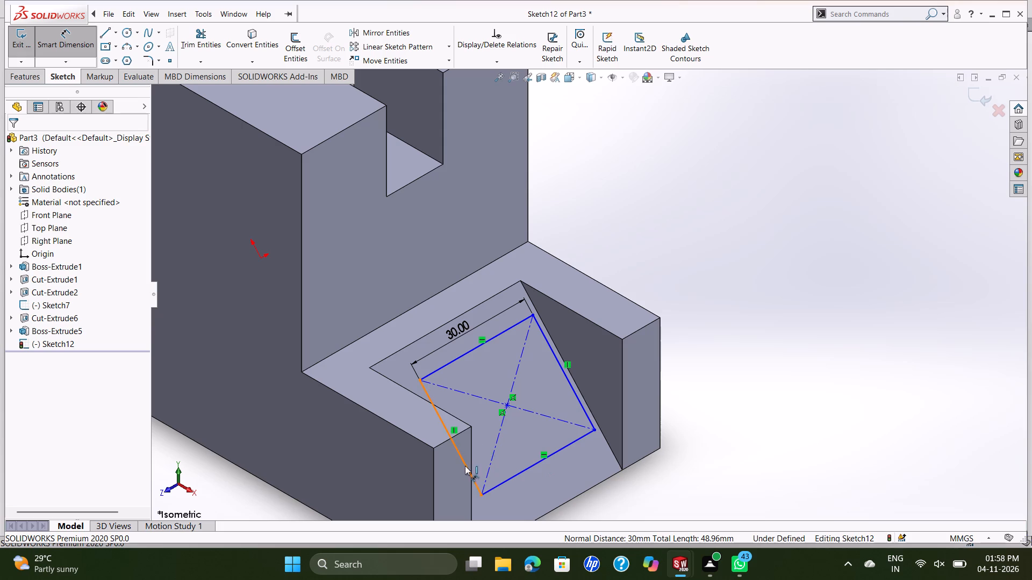
click(476, 482)
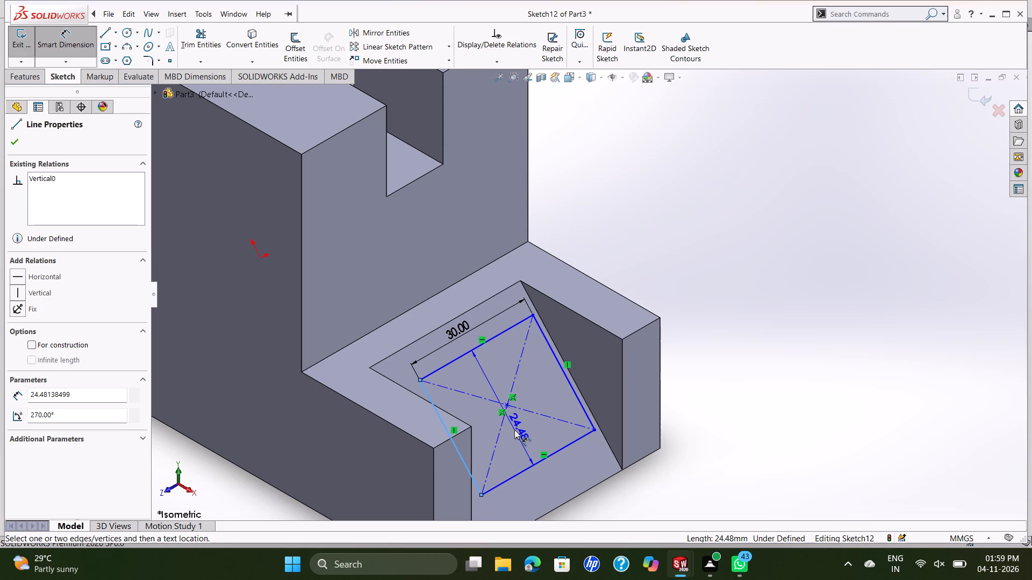
text(22)
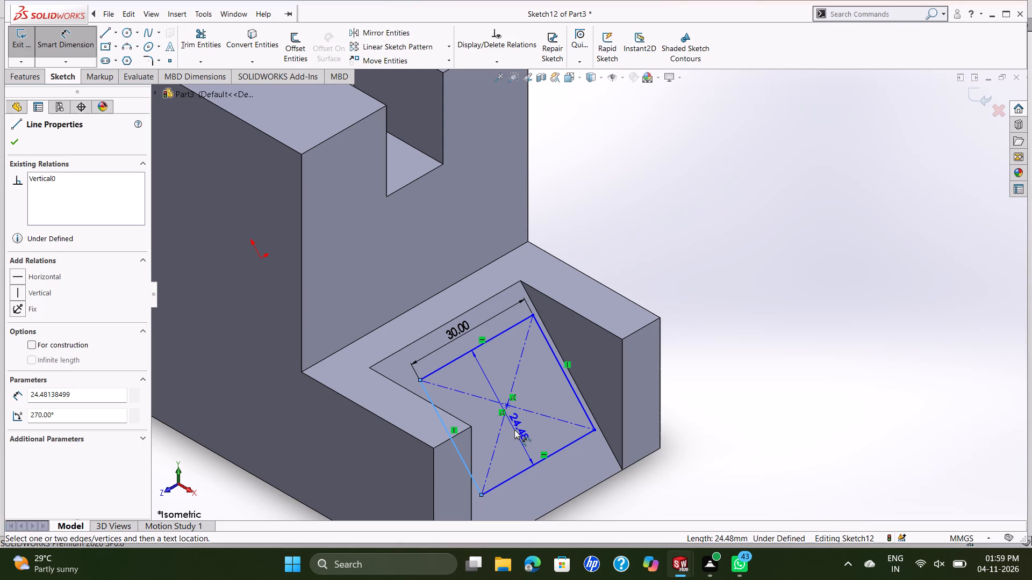
click(514, 430)
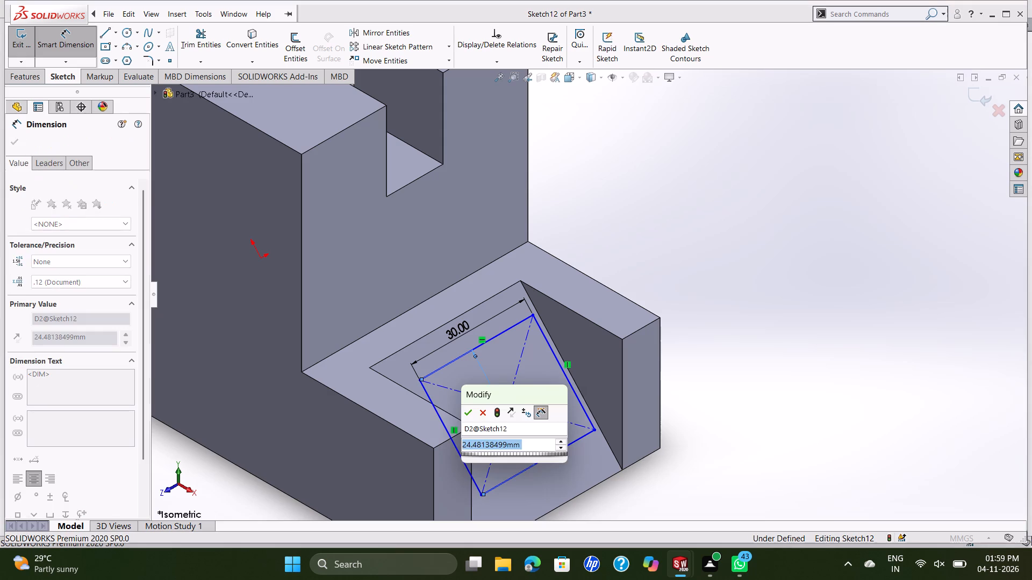
text(22)
key(Return)
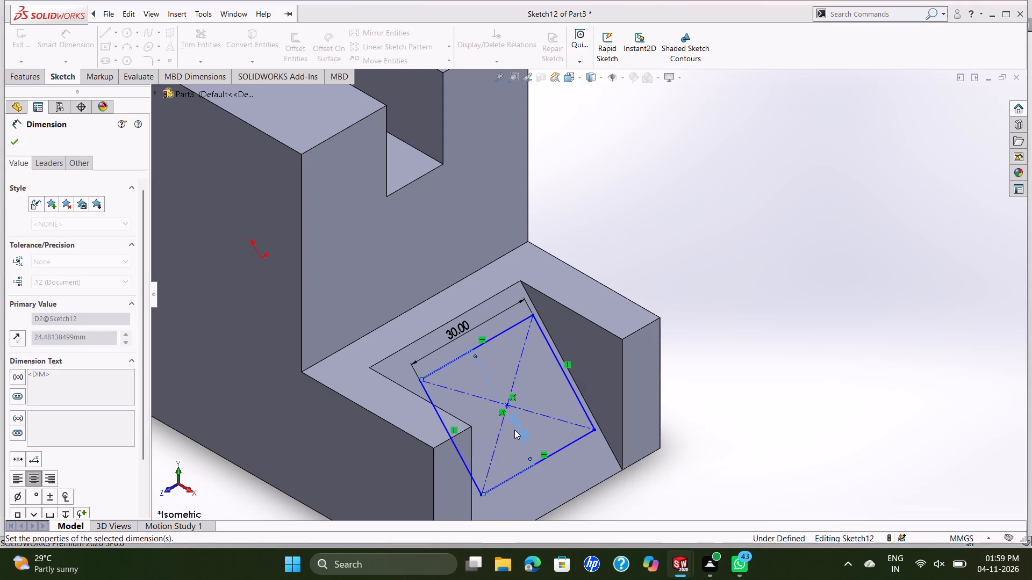
key(Escape)
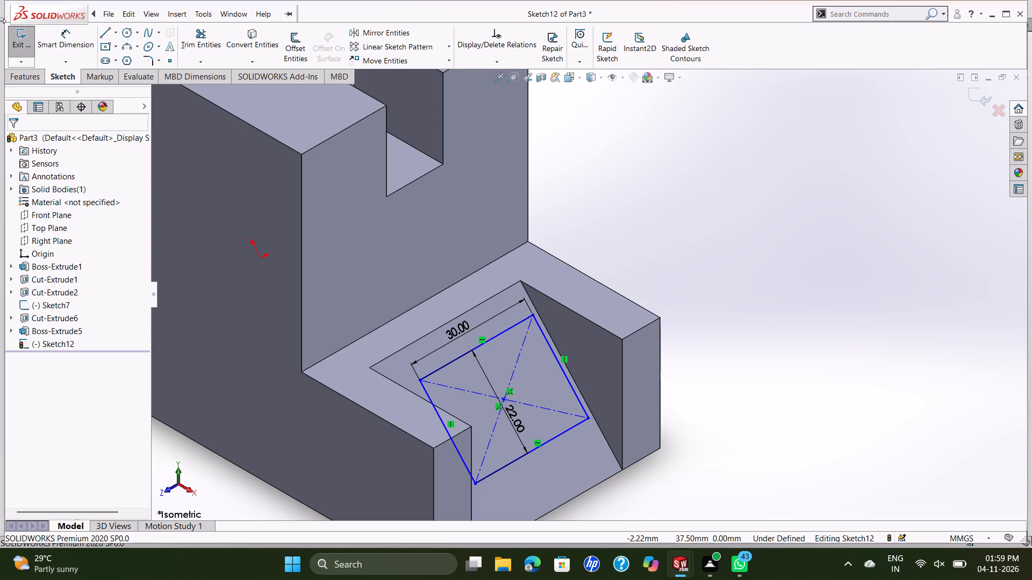
Dimension the distance between the rectangle's upper edge and the slope's top edge as 5 mm.
click(54, 47)
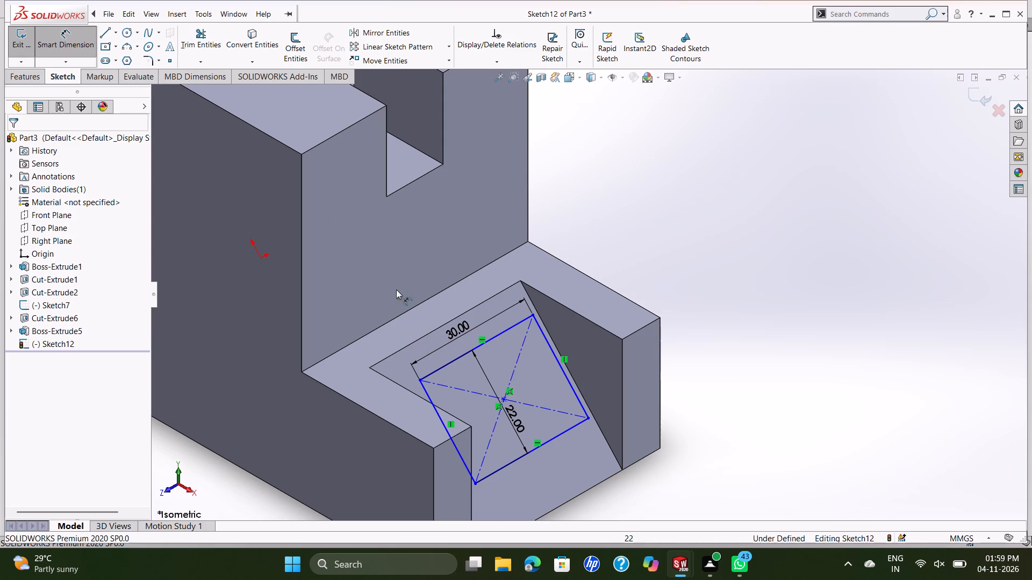
click(488, 341)
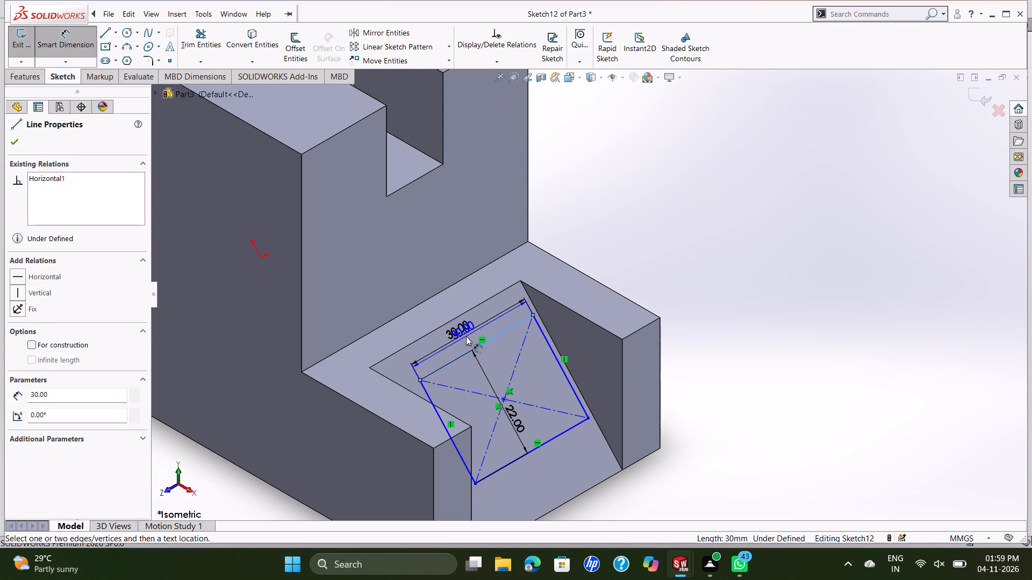
click(456, 316)
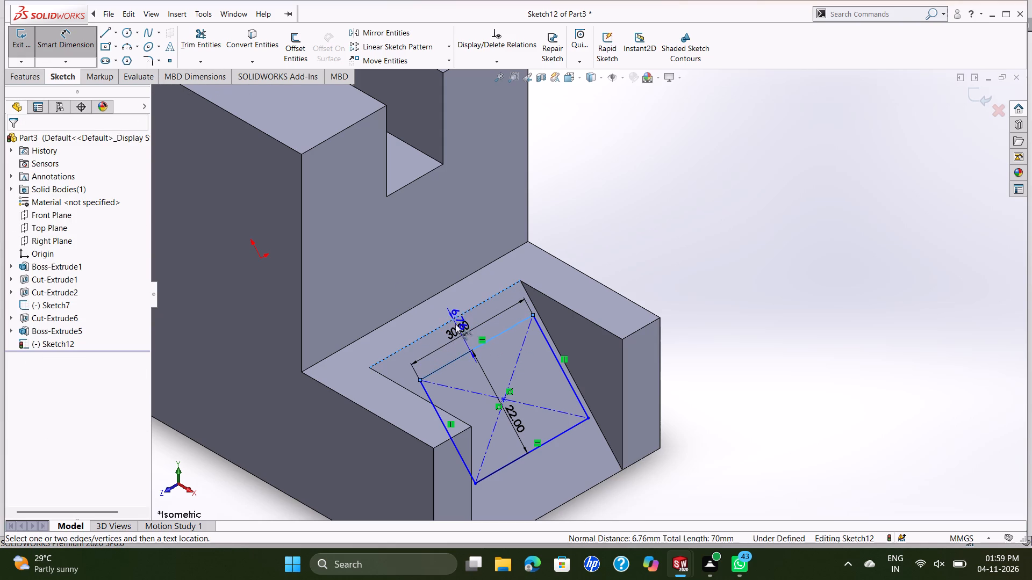
click(454, 345)
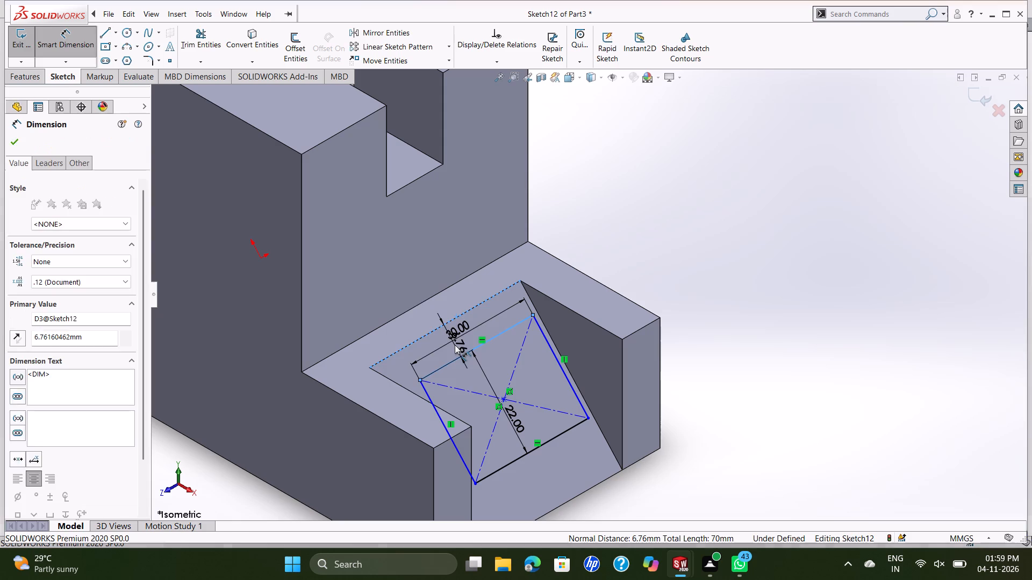
key(5)
key(Return)
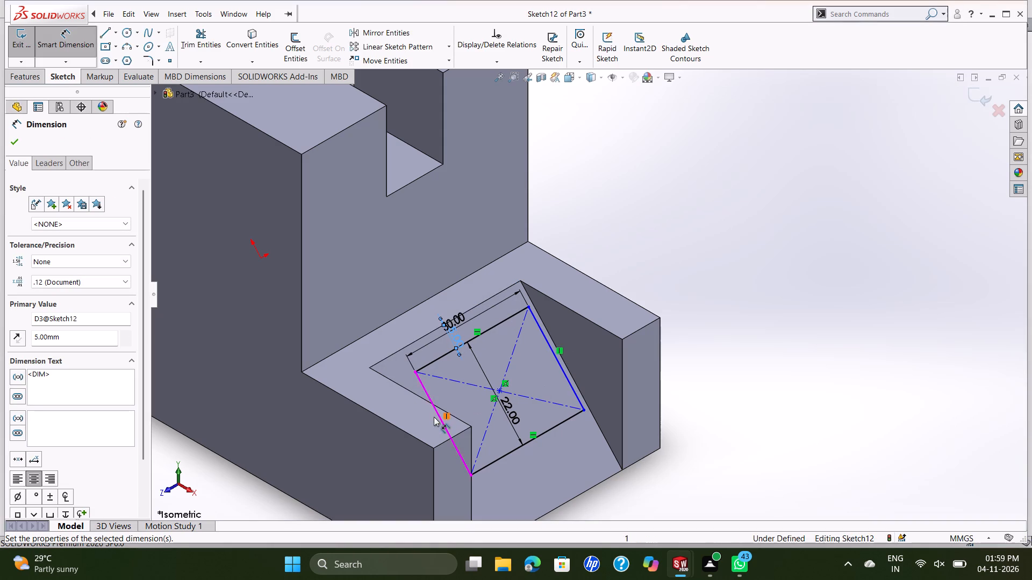
Dimension the rectangle's side edge 5 mm from the slope's edge along the far side wall.
click(568, 370)
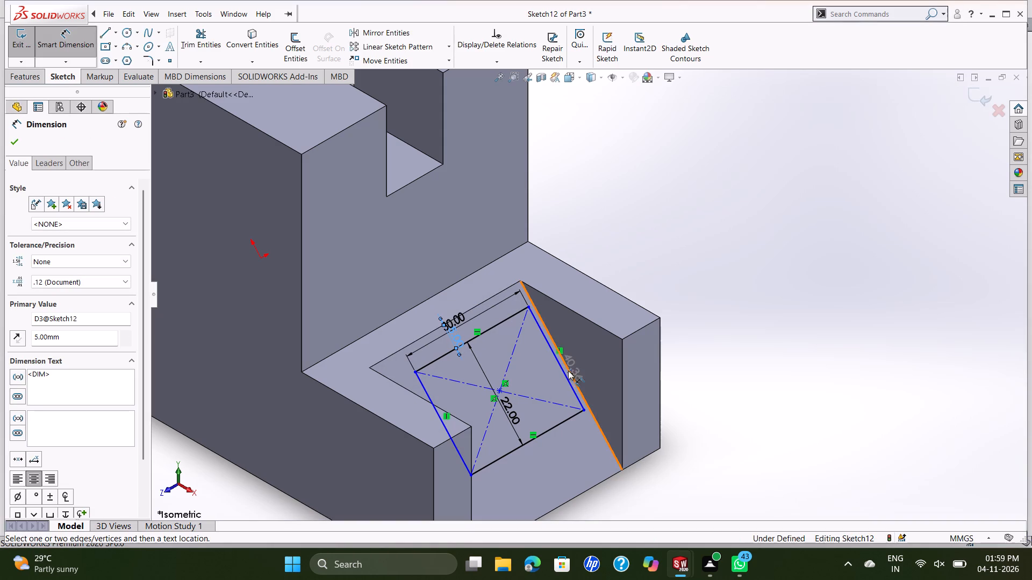
click(567, 373)
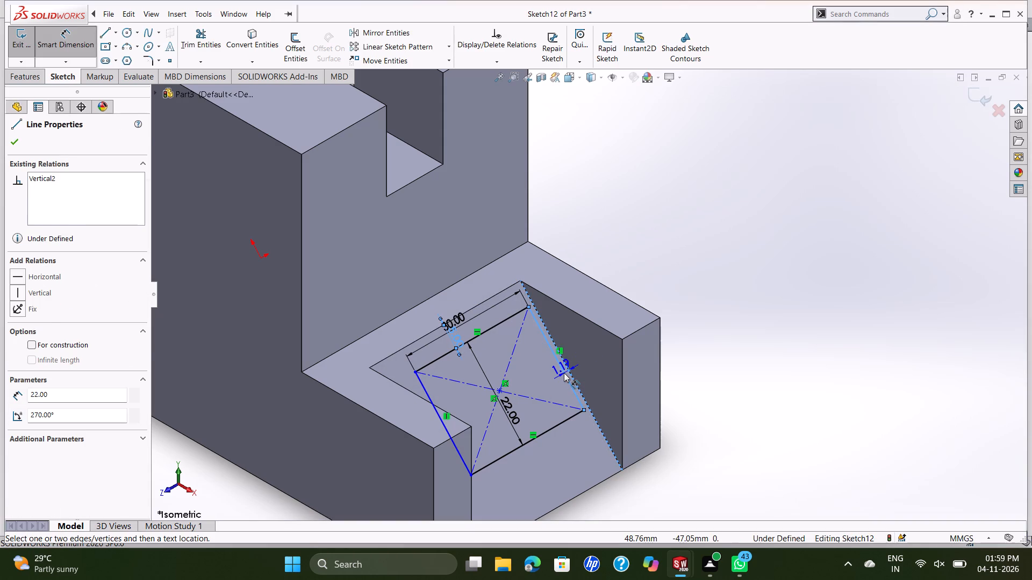
click(564, 373)
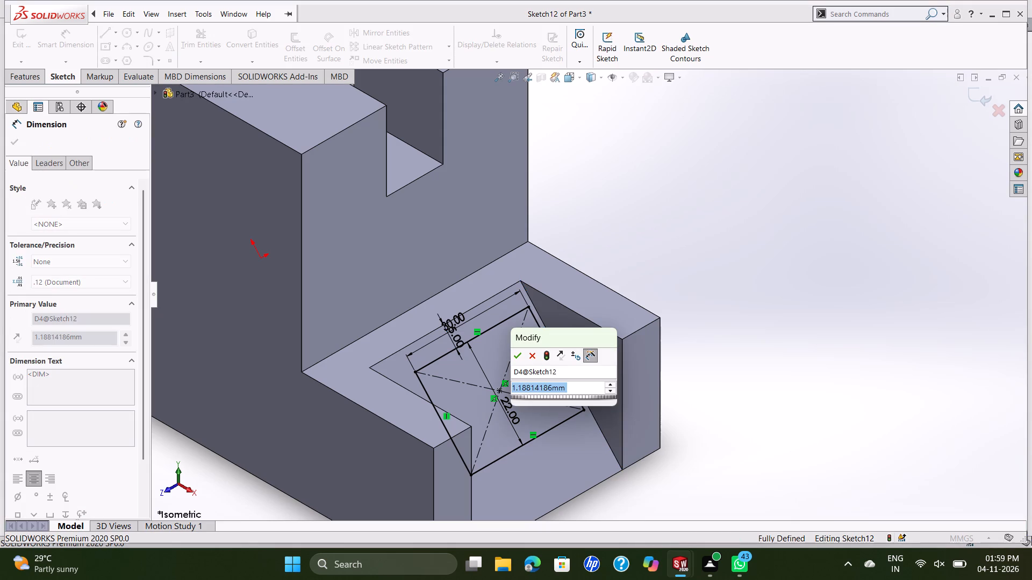
key(5)
key(Return)
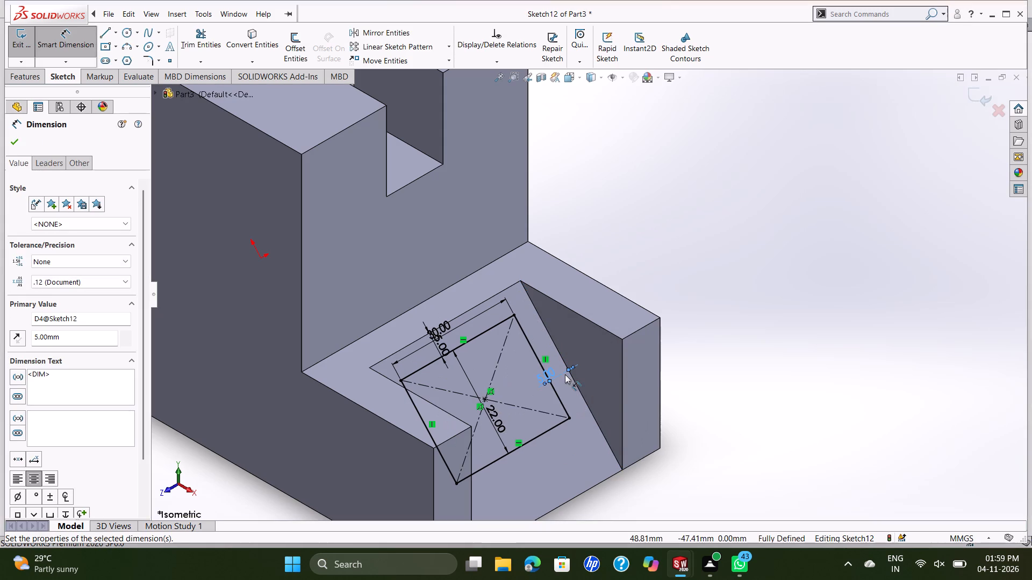
middle_click(681, 257)
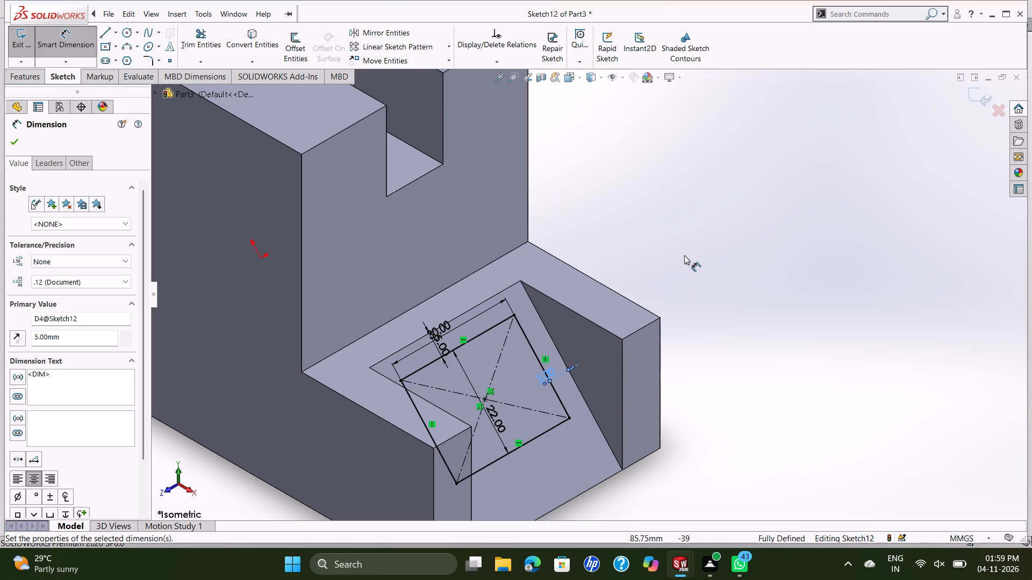
key(Escape)
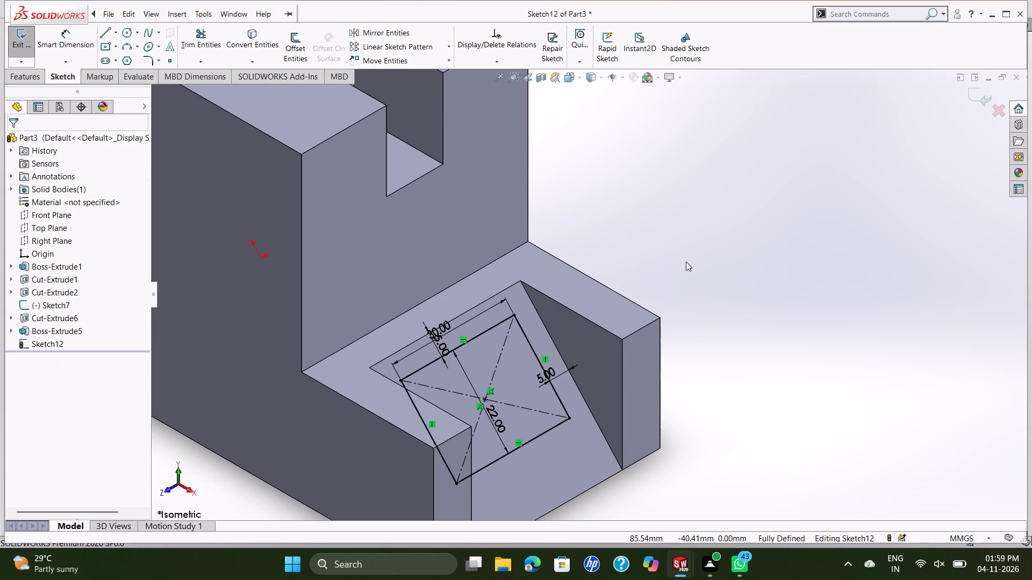
Examine the rectangle's placement on the sloped face between the side walls from several angles.
shift+middle_drag(686, 262, 648, 274)
middle_drag(703, 287, 673, 296)
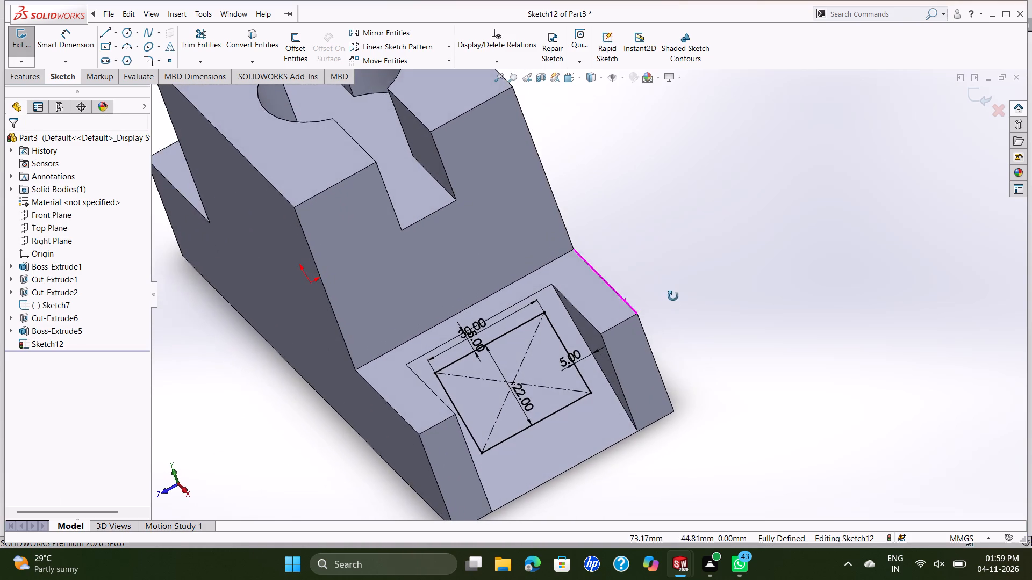
middle_drag(673, 296, 685, 300)
scroll(685, 300, up, 1)
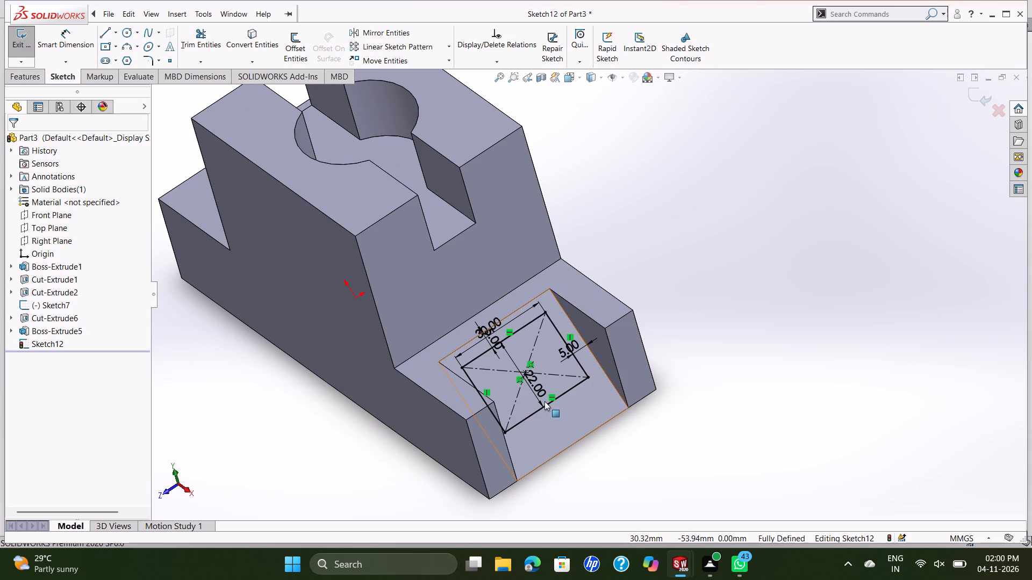
middle_drag(630, 408, 641, 404)
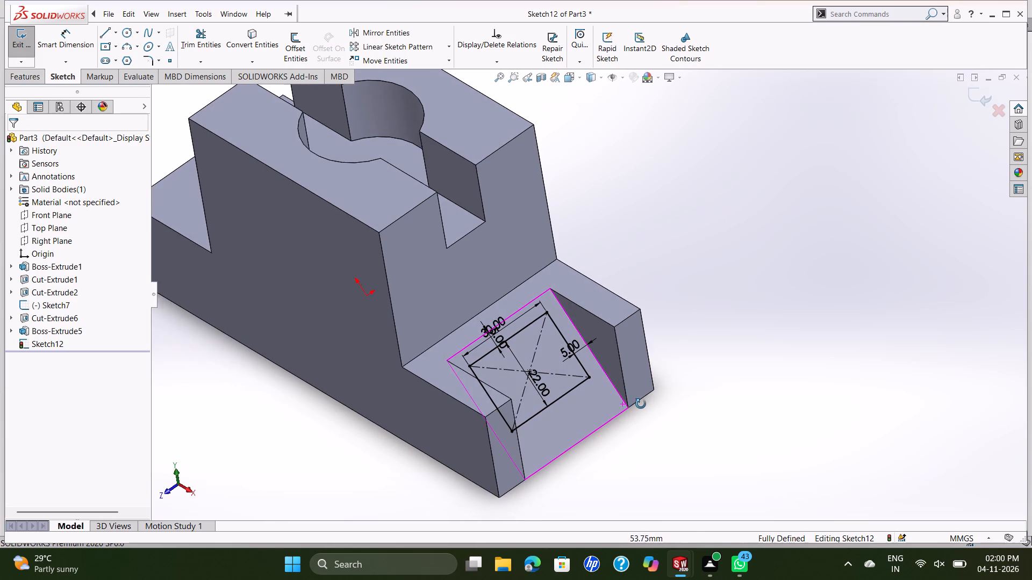
middle_drag(641, 404, 663, 392)
scroll(645, 395, down, 1)
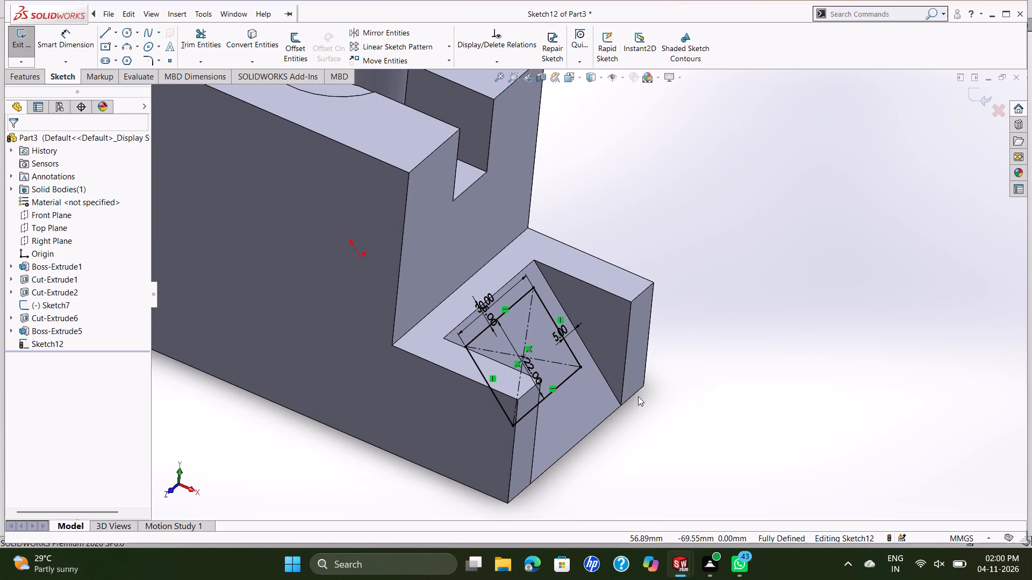
Set the length of the rectangle's side edge running down the slope to 27 mm.
scroll(605, 396, down, 1)
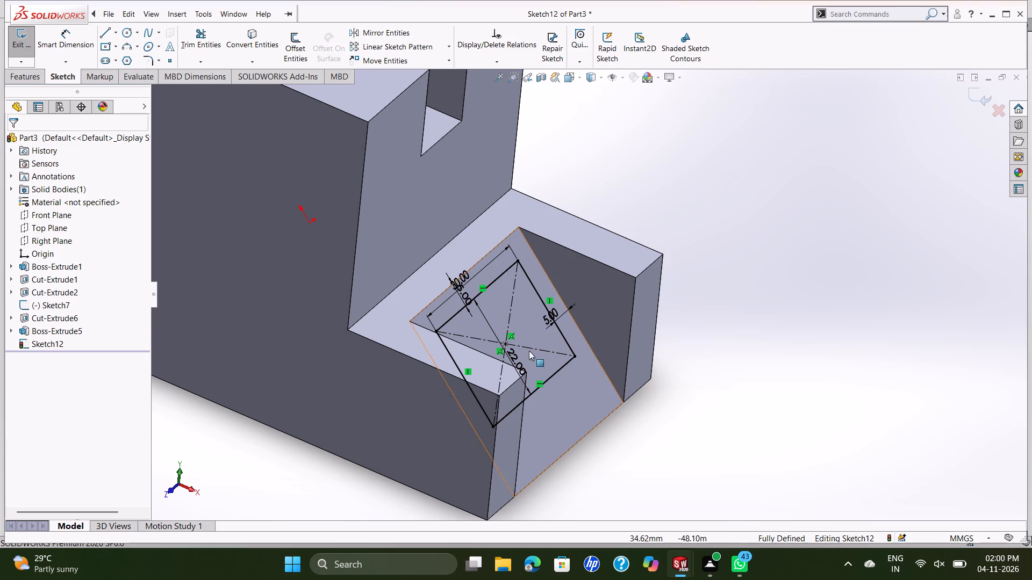
click(522, 352)
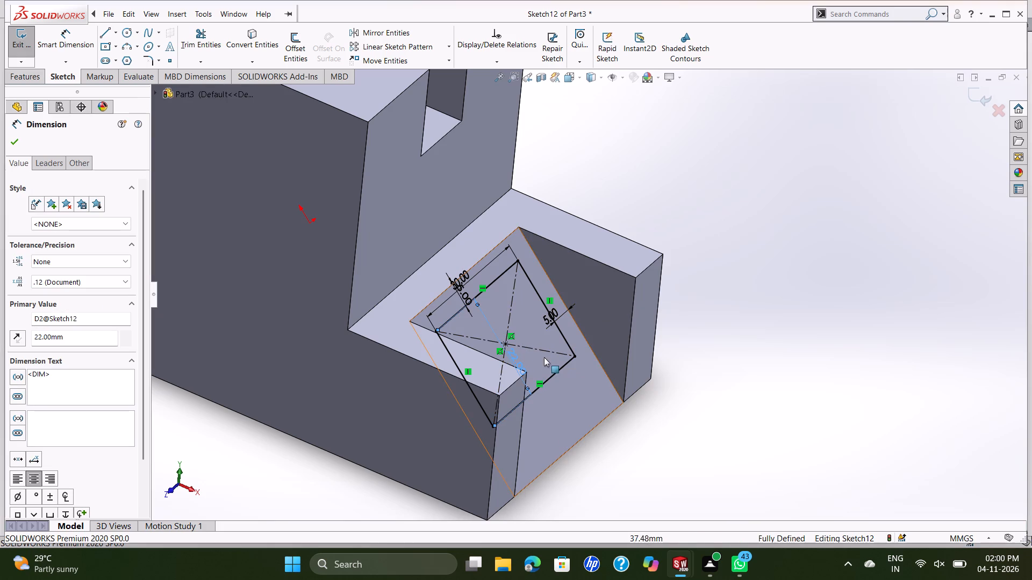
double_click(518, 354)
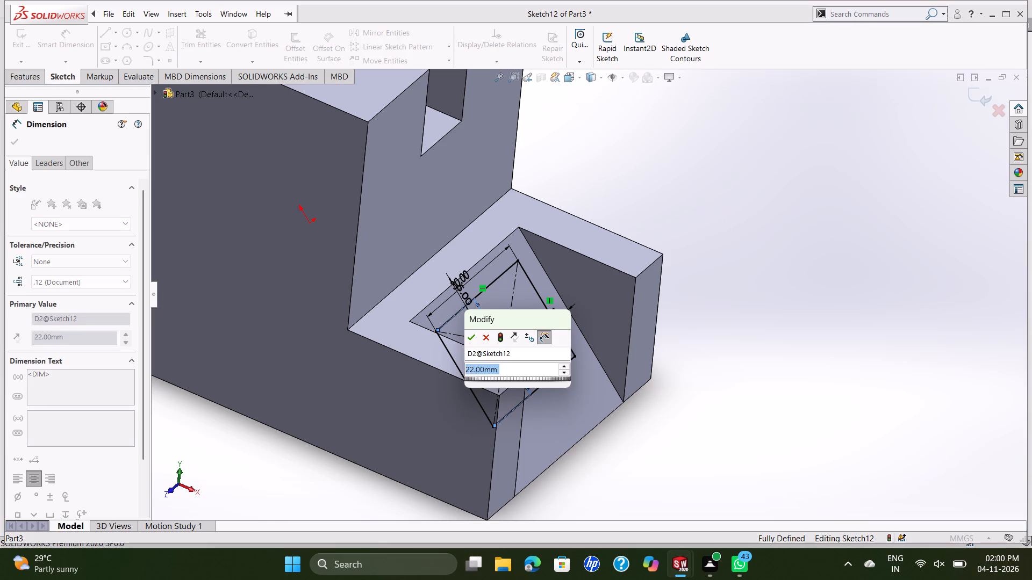
text(27)
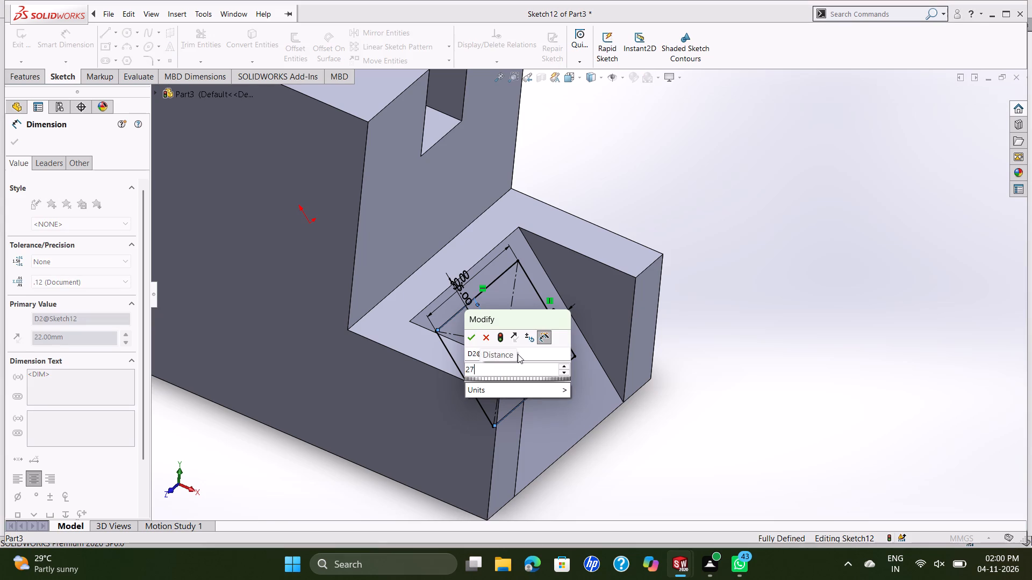
key(Return)
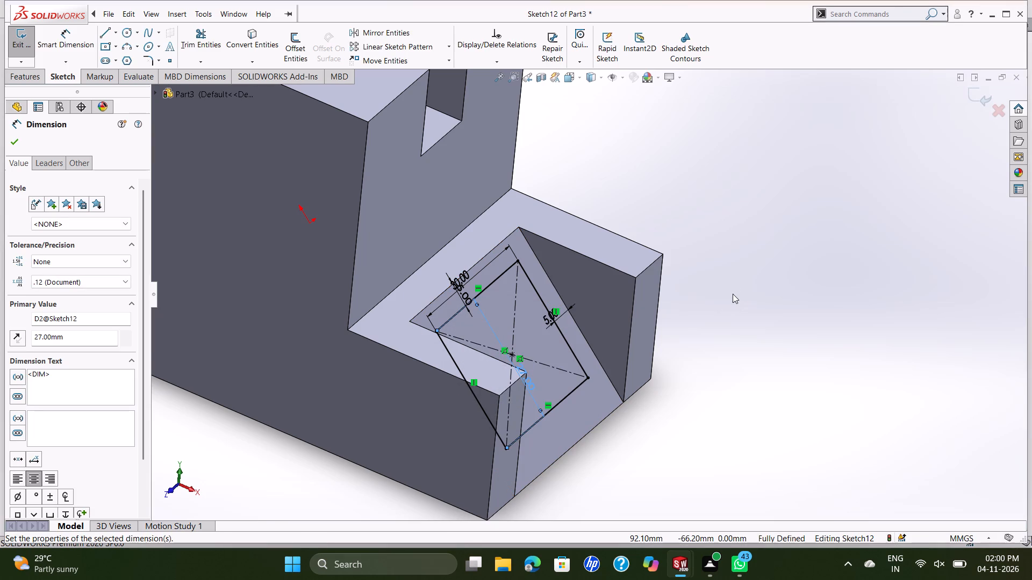
key(Escape)
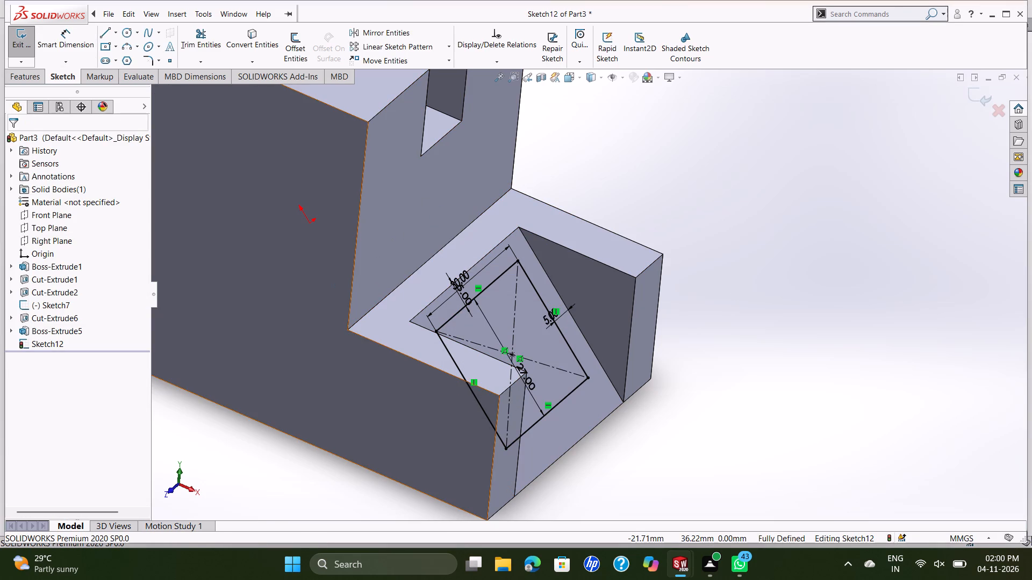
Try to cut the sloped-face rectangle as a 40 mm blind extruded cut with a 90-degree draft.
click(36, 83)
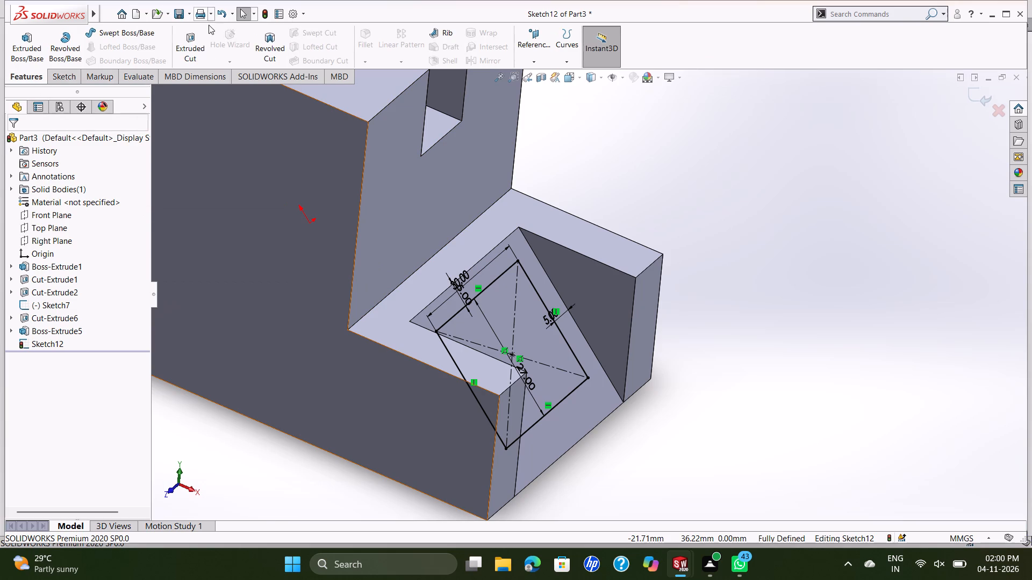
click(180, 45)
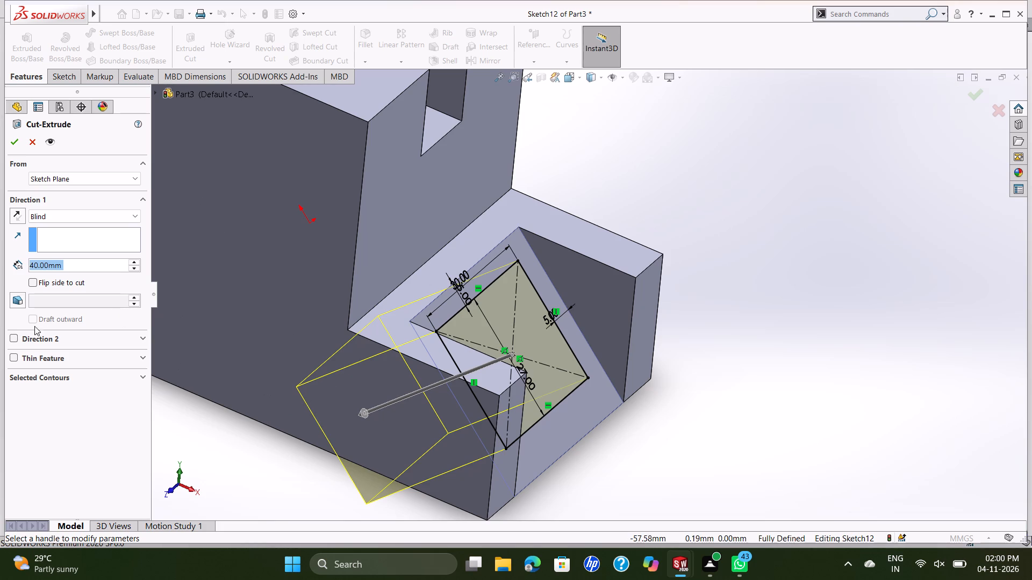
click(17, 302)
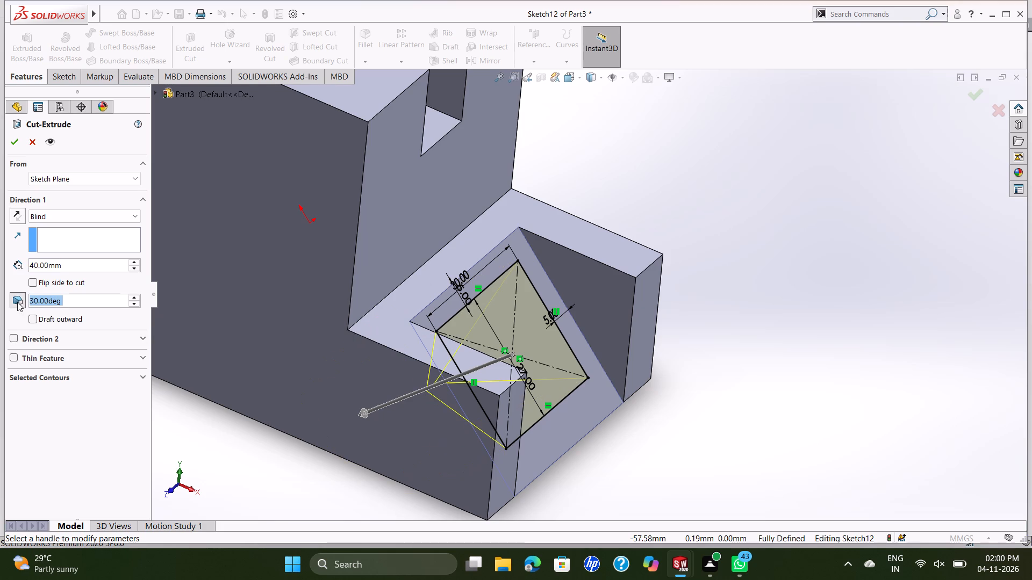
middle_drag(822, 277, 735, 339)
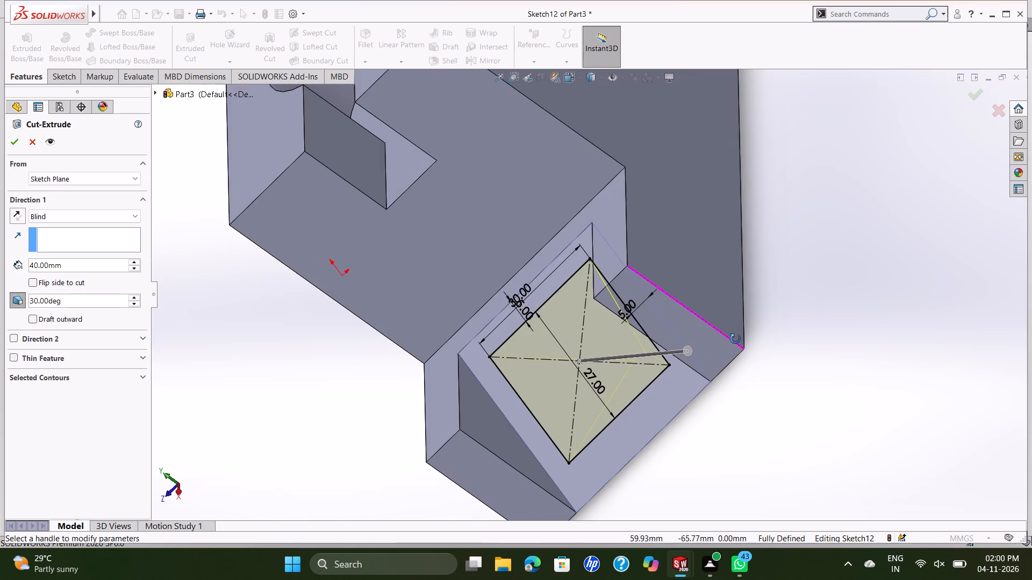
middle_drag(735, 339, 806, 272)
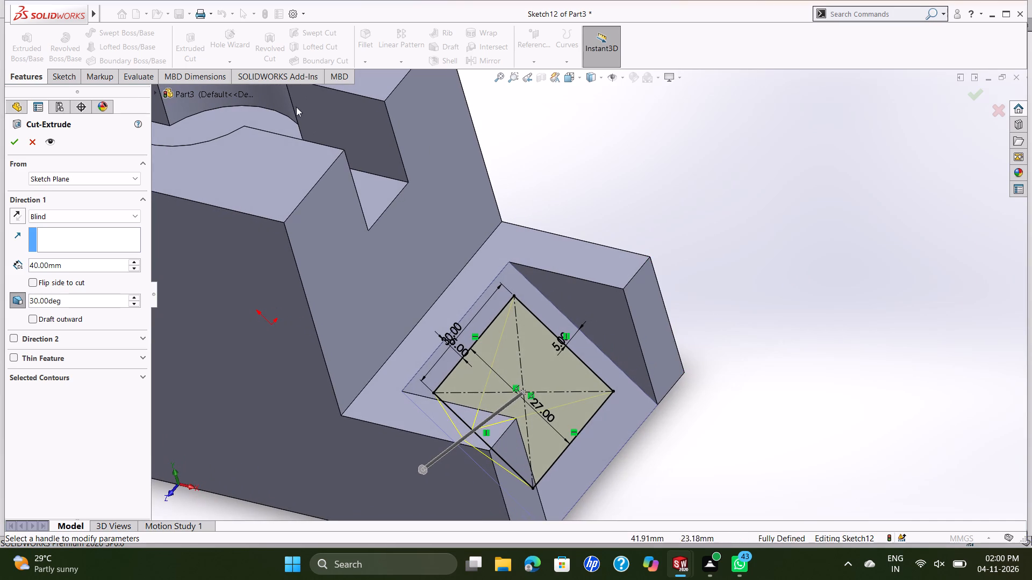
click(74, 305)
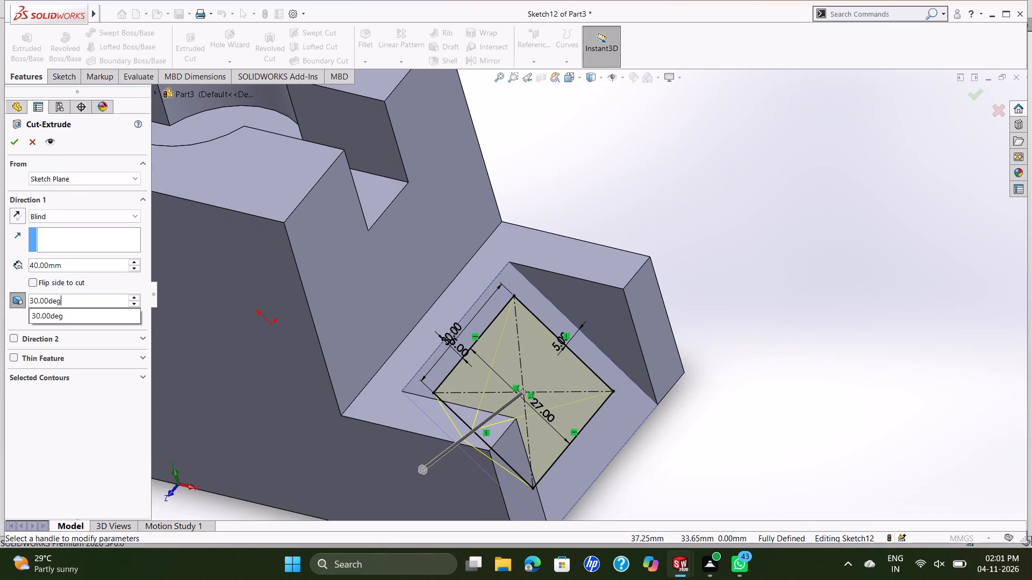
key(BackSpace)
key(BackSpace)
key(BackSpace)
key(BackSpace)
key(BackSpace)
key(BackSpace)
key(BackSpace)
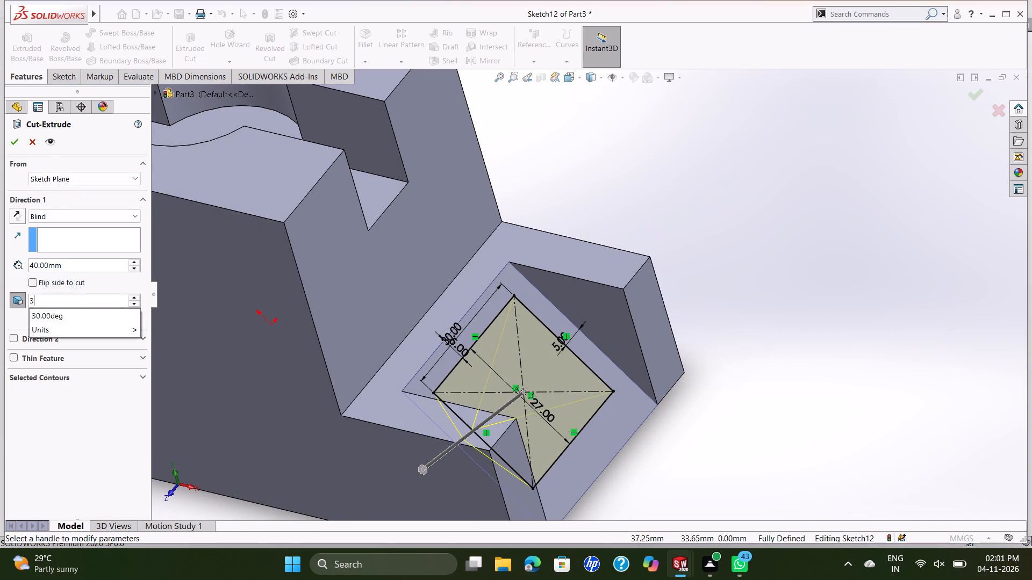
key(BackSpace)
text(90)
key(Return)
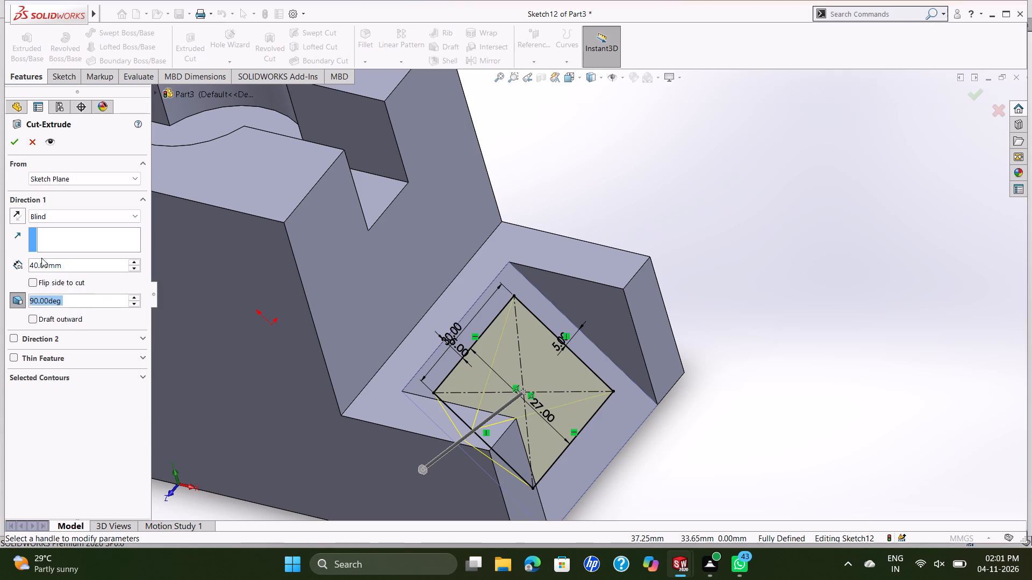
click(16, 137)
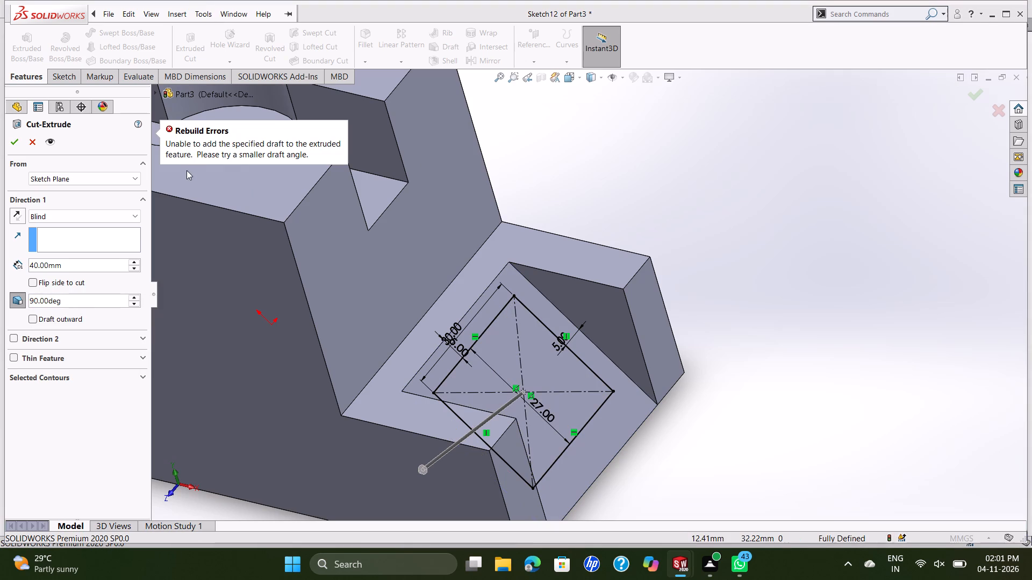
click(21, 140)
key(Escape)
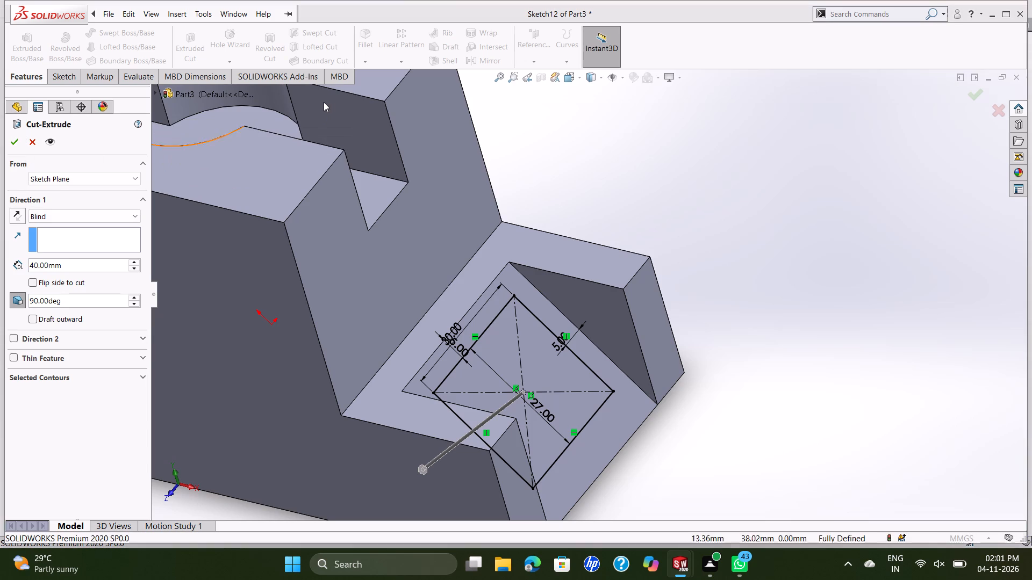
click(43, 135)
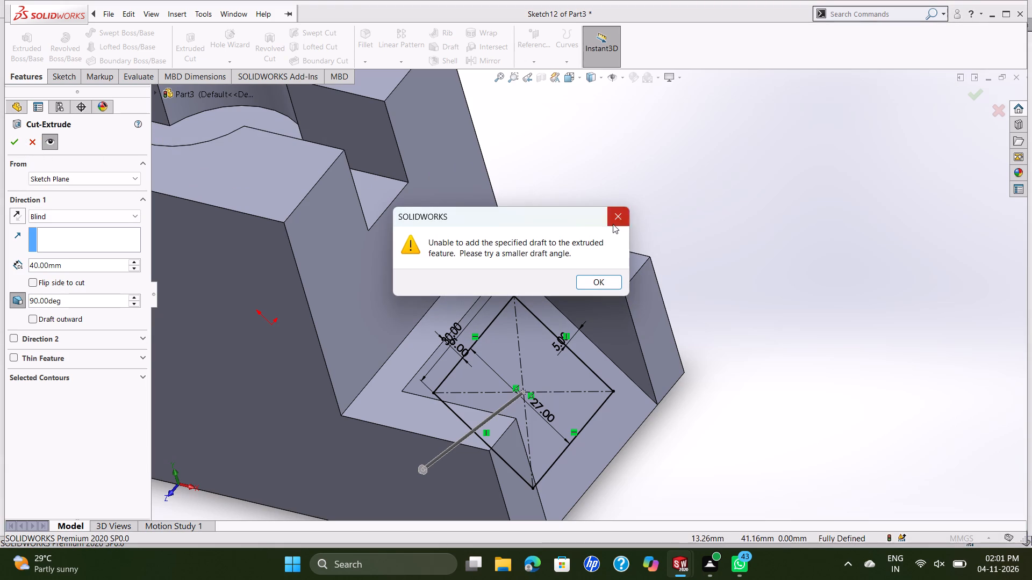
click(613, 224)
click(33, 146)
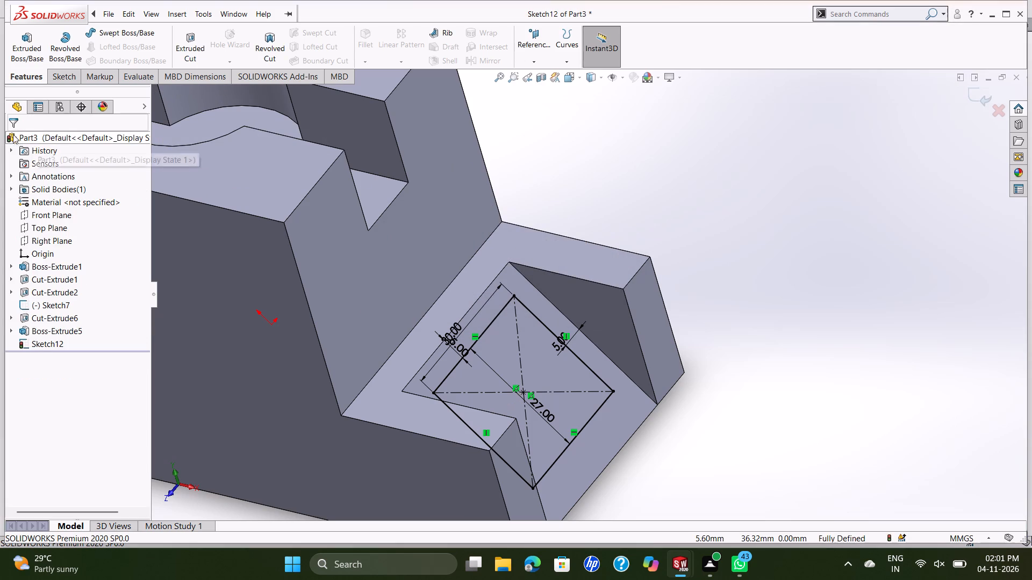
Cut the rectangle from the sloped face with a blind Extruded Cut 40 mm deep and no draft.
click(198, 32)
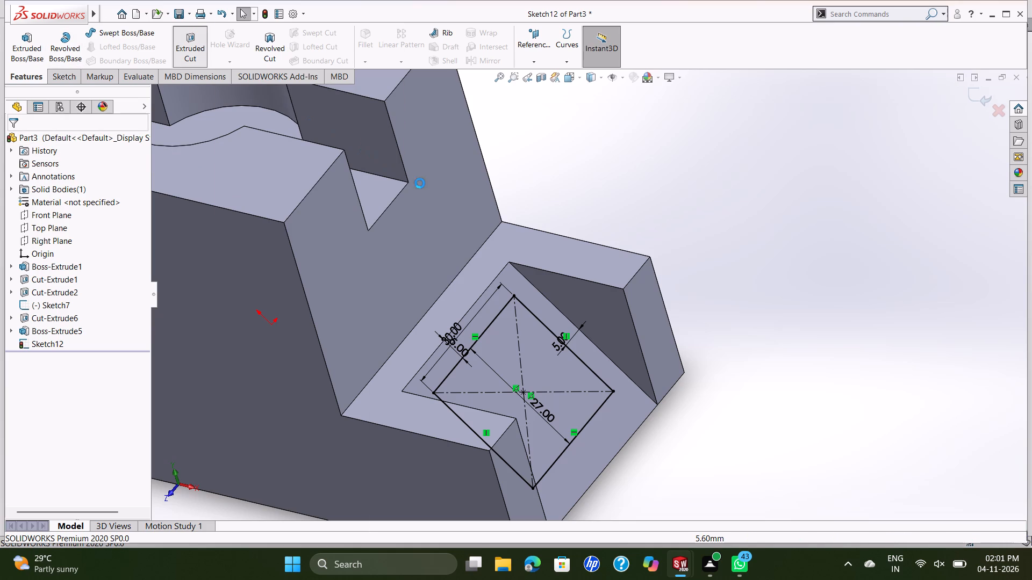
click(553, 315)
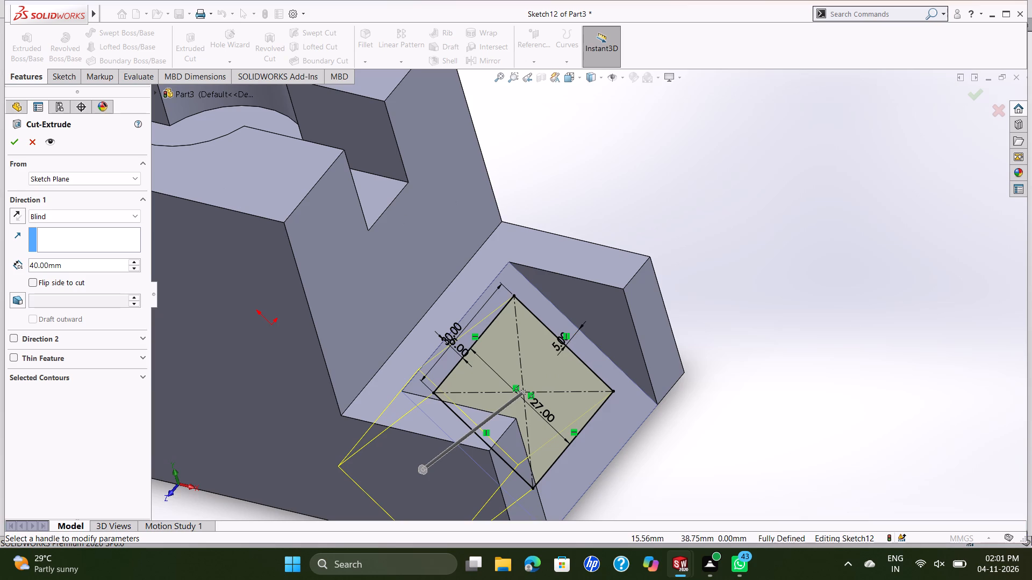
click(16, 150)
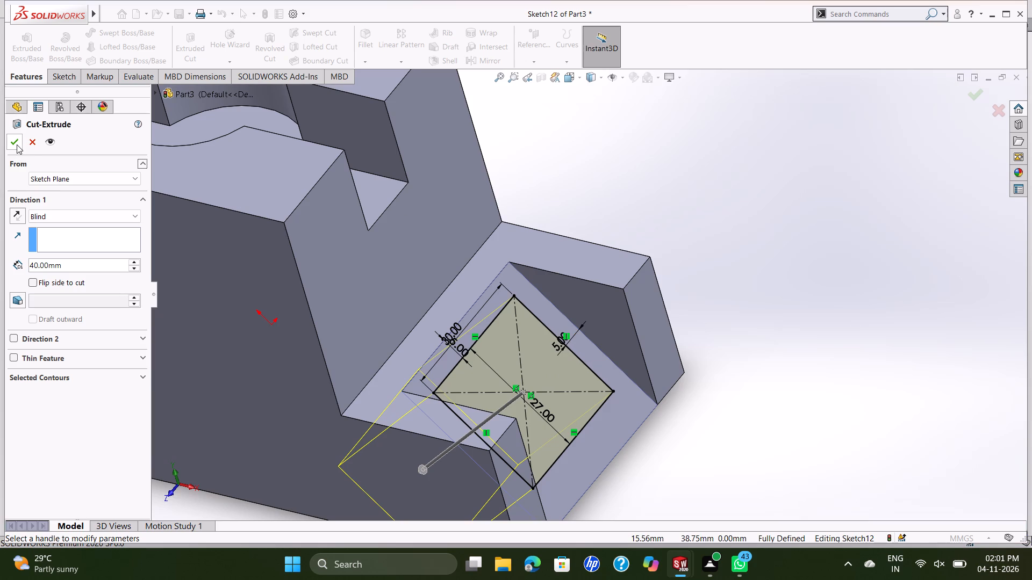
click(16, 142)
click(16, 142)
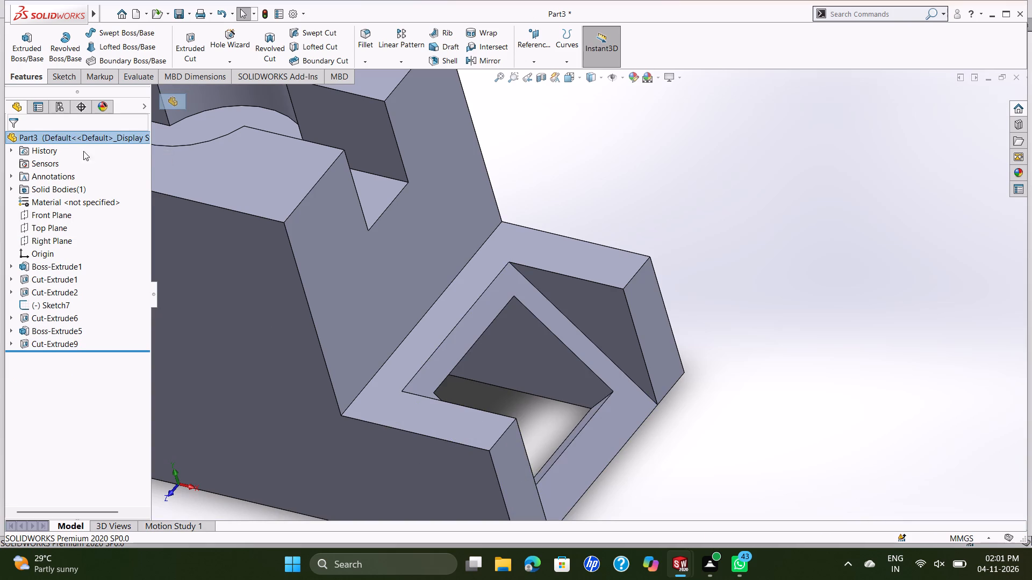
Examine the rectangular opening in the slope from above, below and the end, finishing in the isometric view.
scroll(562, 300, up, 2)
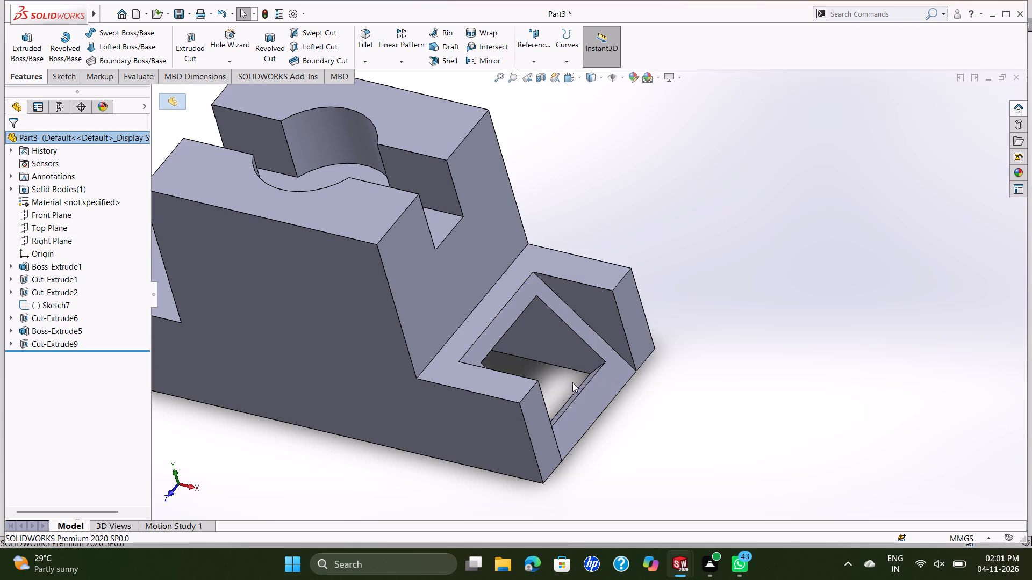
shift+middle_drag(728, 273, 712, 297)
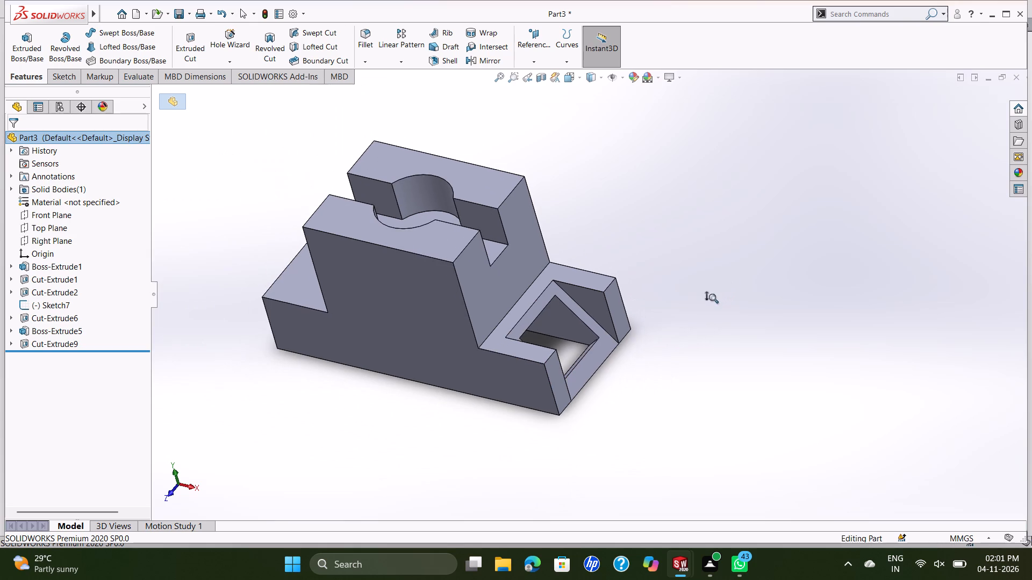
shift+middle_drag(712, 297, 712, 297)
scroll(708, 292, down, 1)
middle_drag(708, 292, 559, 249)
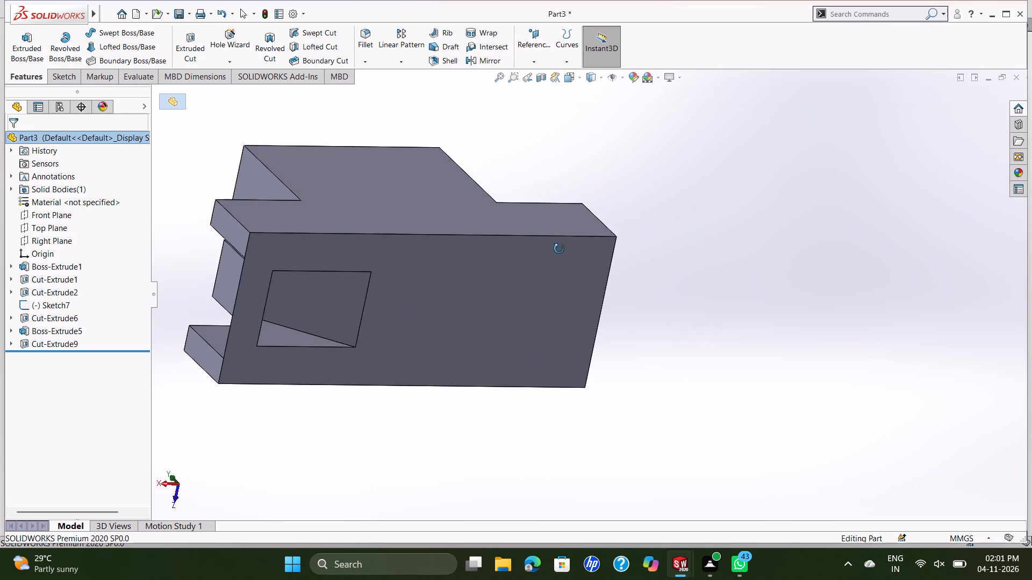
middle_drag(559, 249, 658, 450)
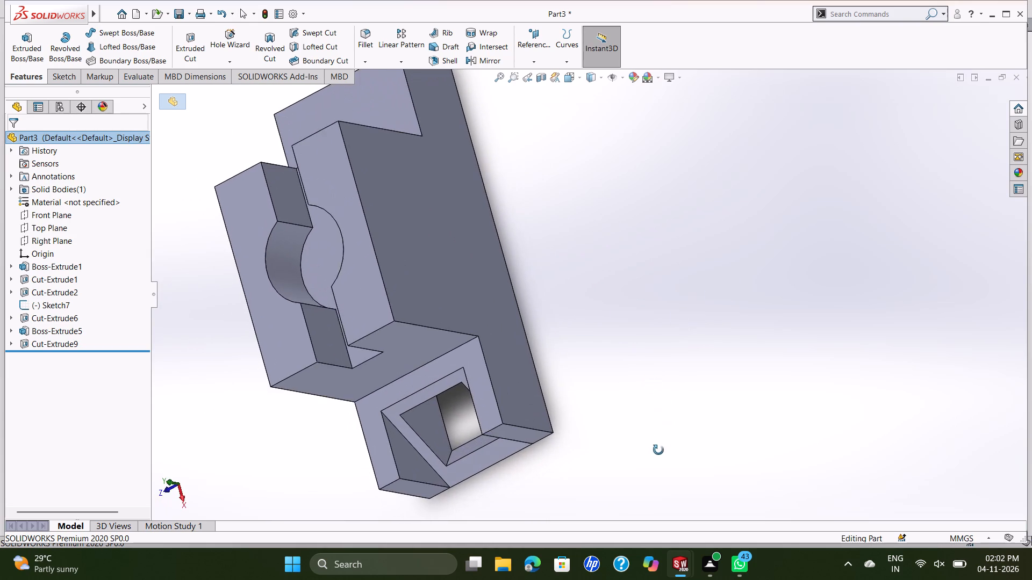
middle_drag(658, 450, 716, 275)
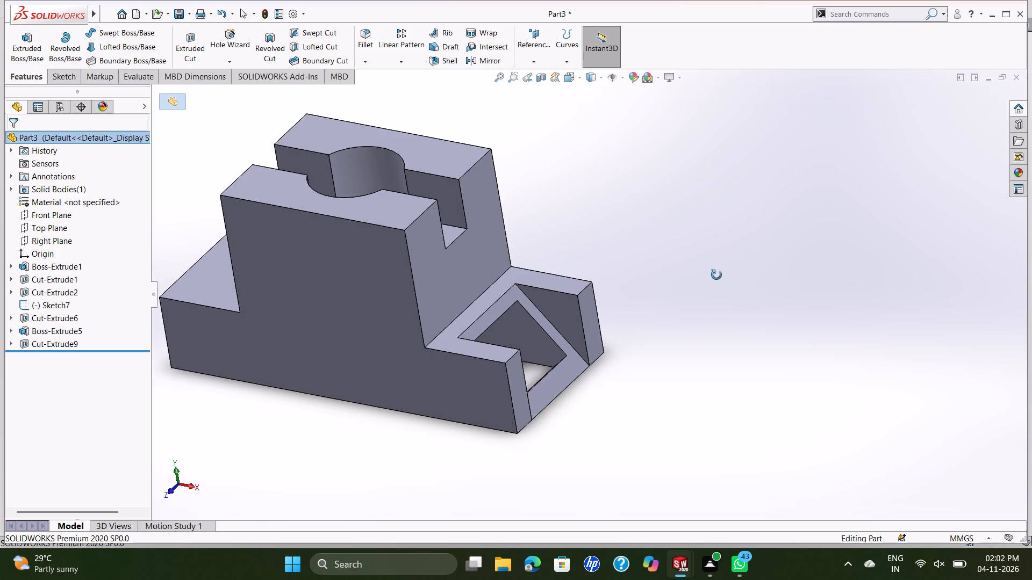
middle_drag(716, 275, 720, 275)
middle_drag(724, 282, 711, 345)
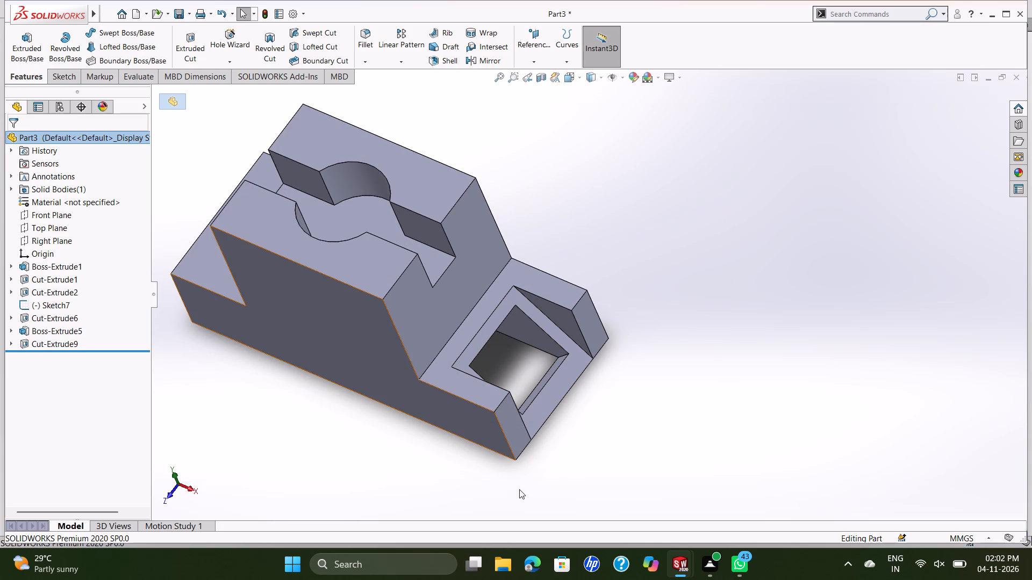
scroll(660, 409, down, 1)
middle_drag(664, 410, 511, 366)
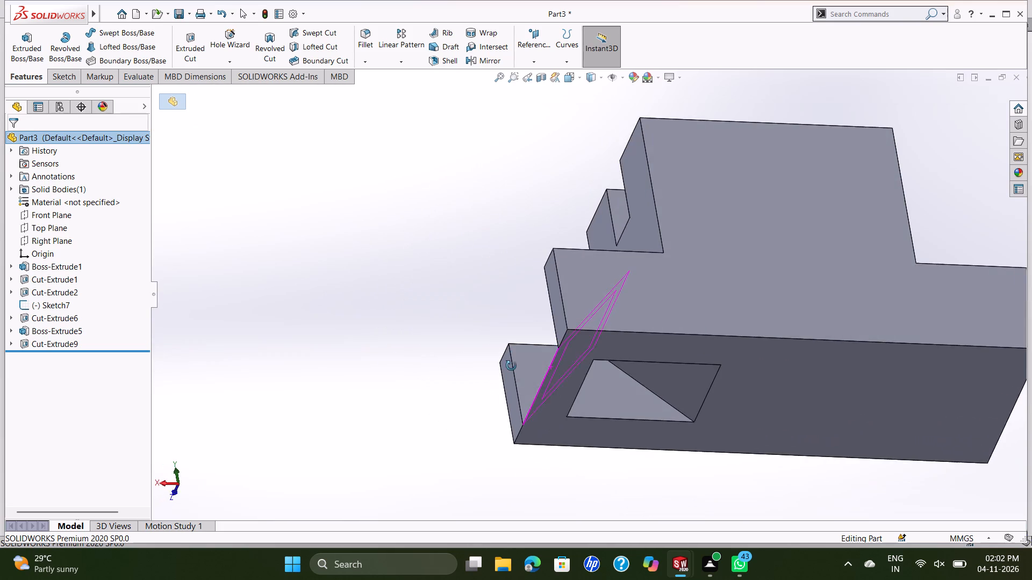
middle_drag(511, 366, 541, 403)
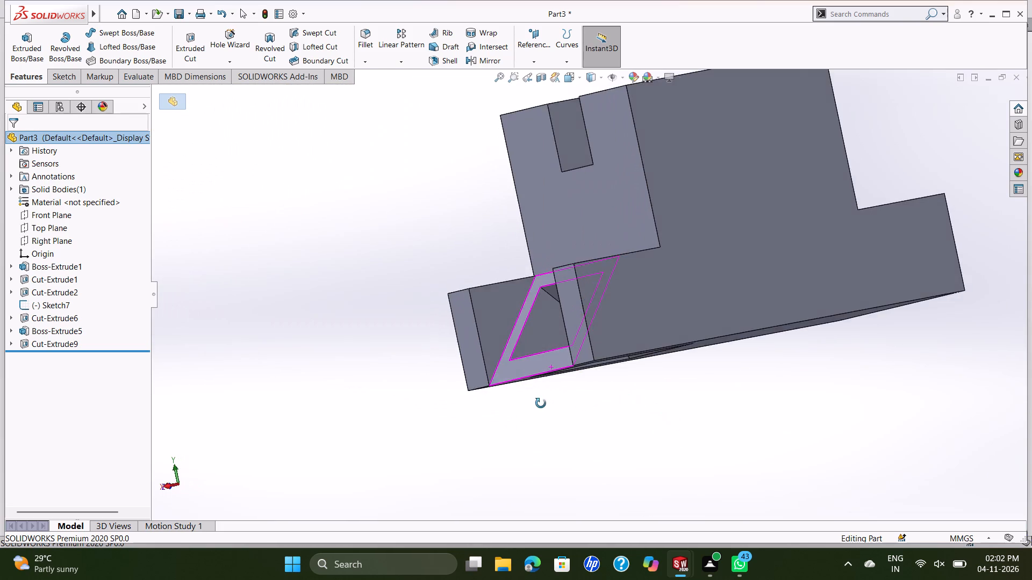
middle_drag(541, 403, 604, 442)
key(Escape)
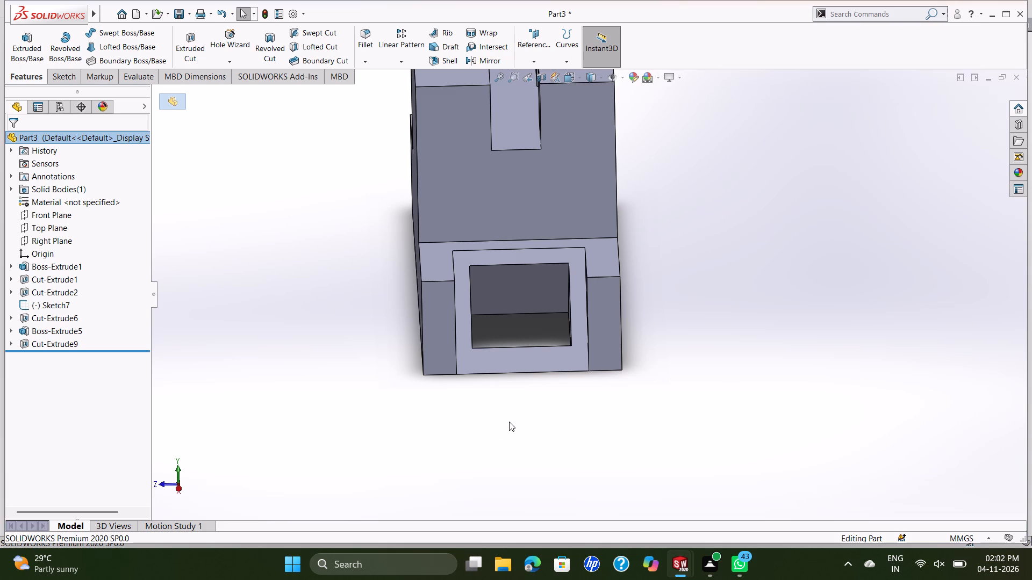
key(ctrl+7)
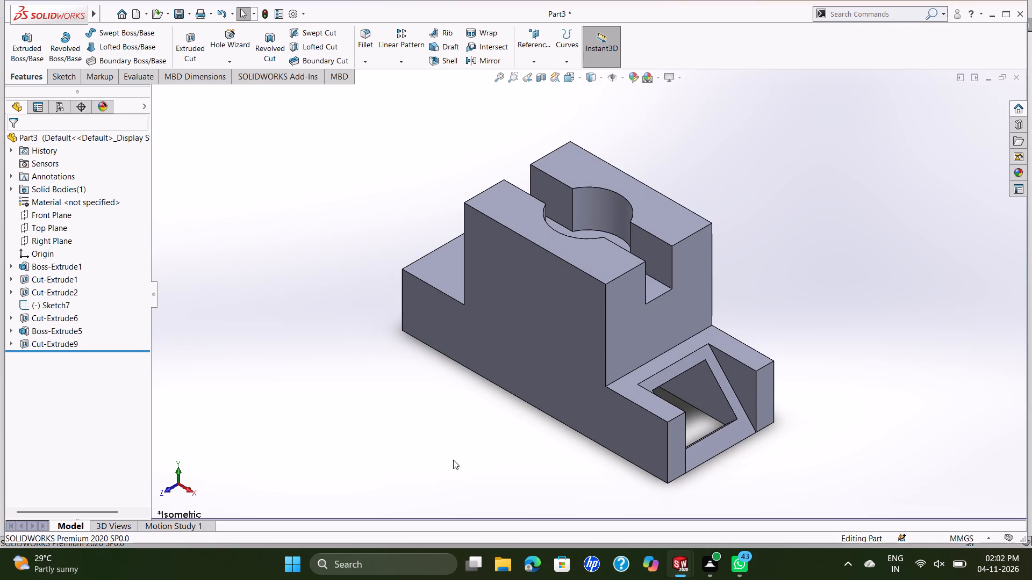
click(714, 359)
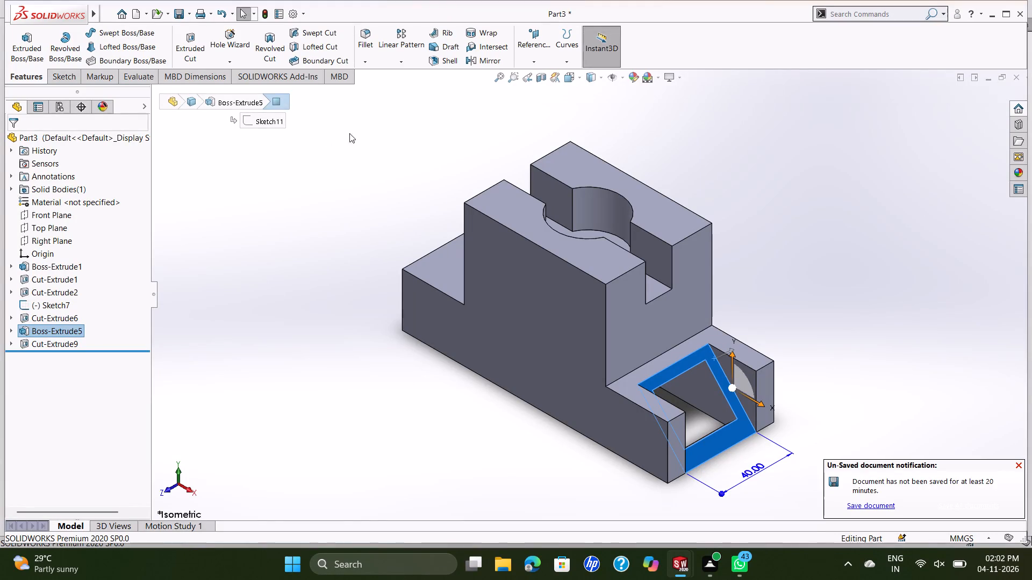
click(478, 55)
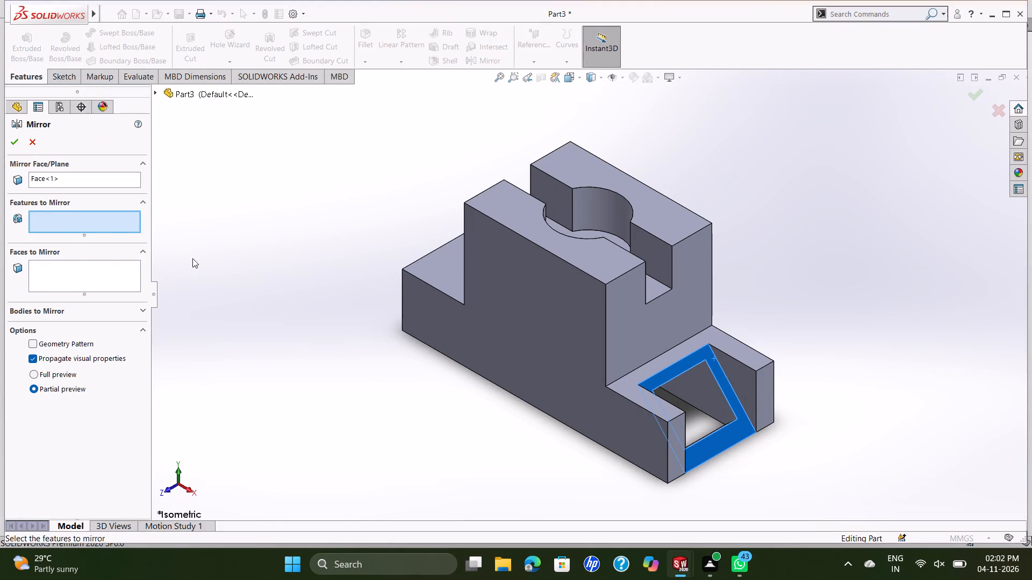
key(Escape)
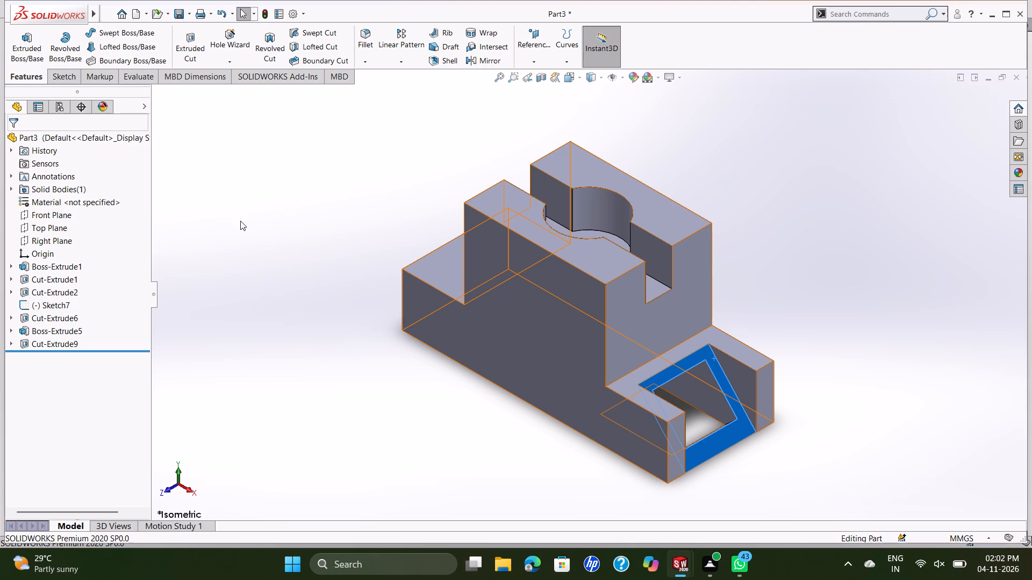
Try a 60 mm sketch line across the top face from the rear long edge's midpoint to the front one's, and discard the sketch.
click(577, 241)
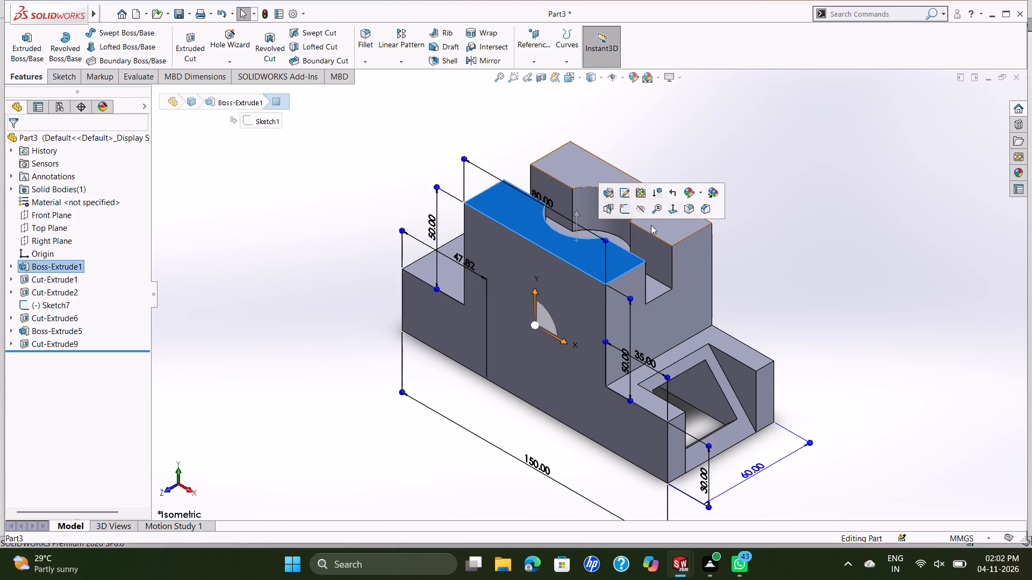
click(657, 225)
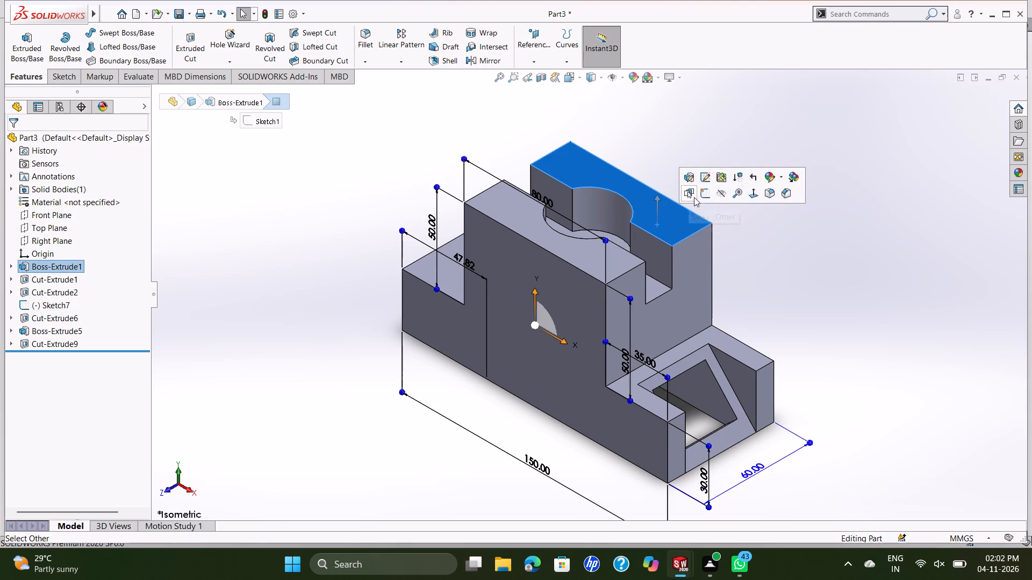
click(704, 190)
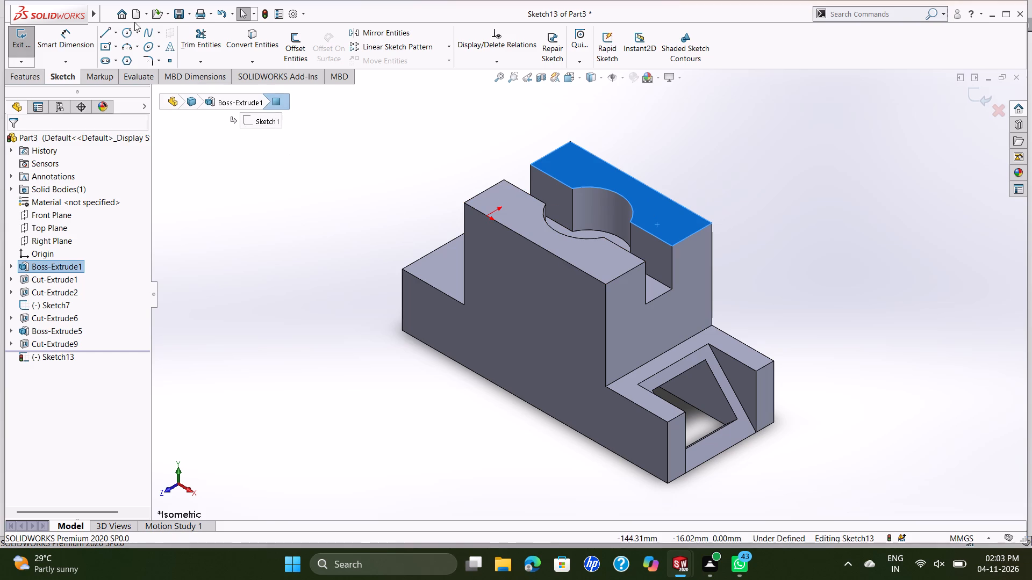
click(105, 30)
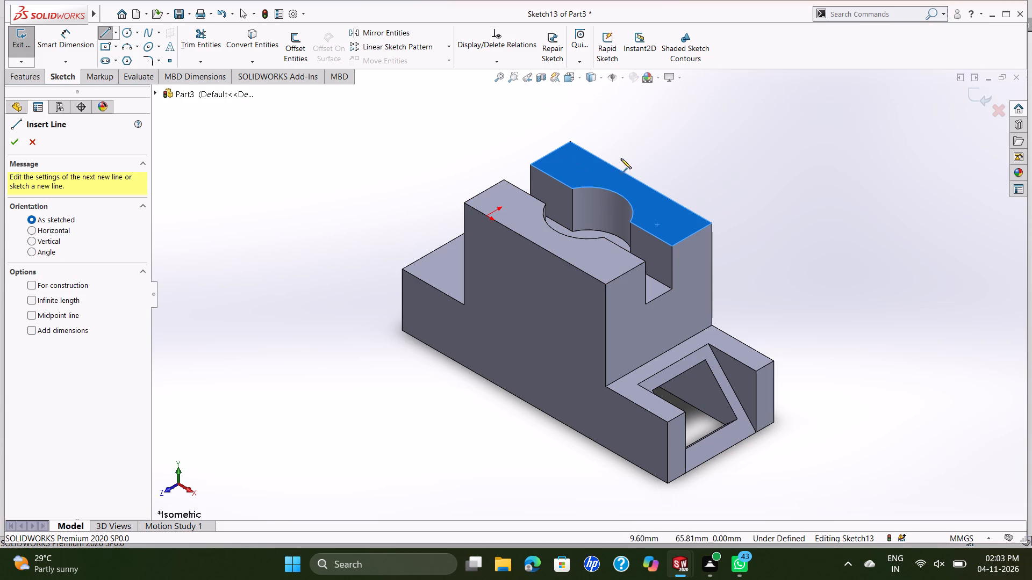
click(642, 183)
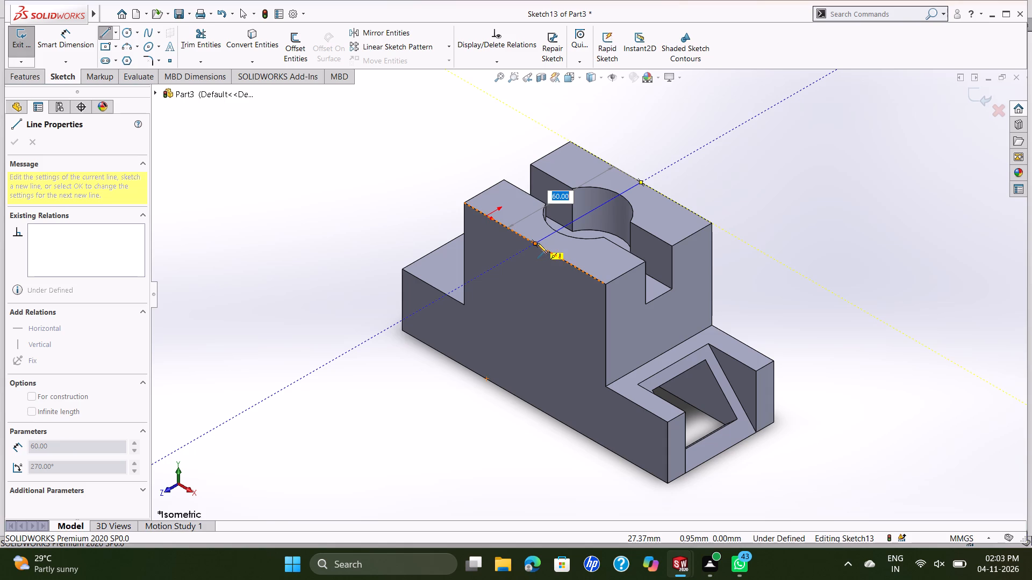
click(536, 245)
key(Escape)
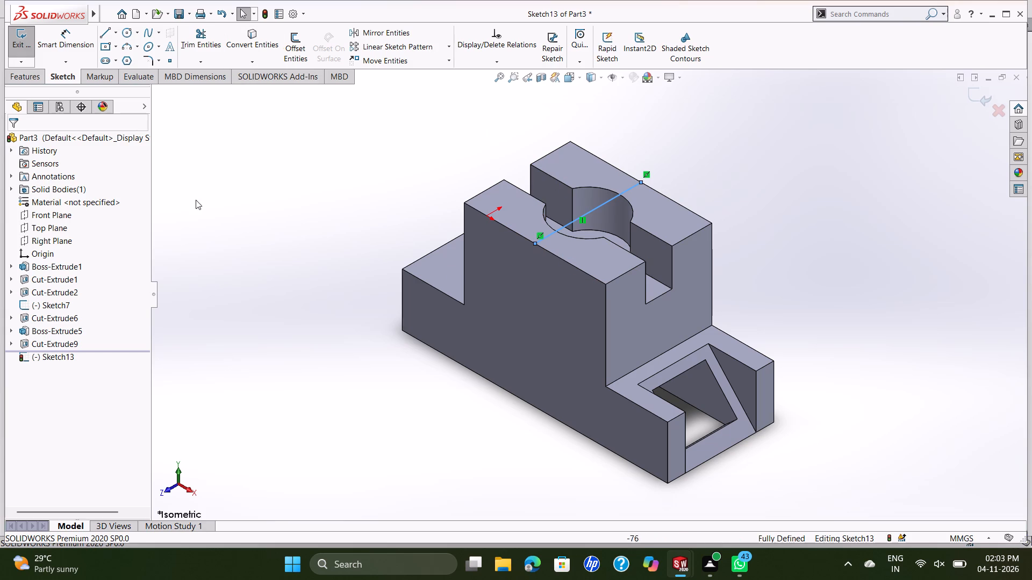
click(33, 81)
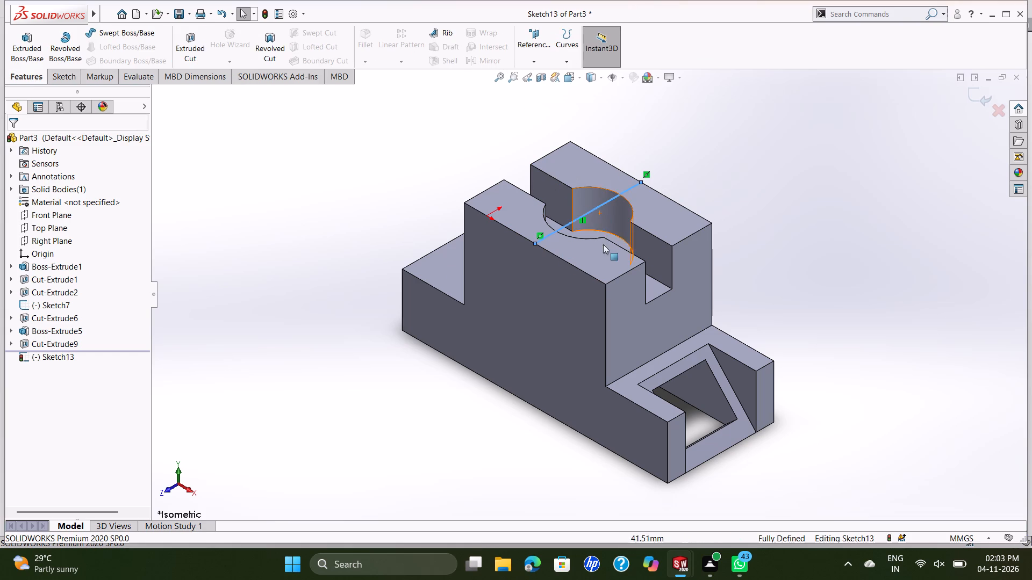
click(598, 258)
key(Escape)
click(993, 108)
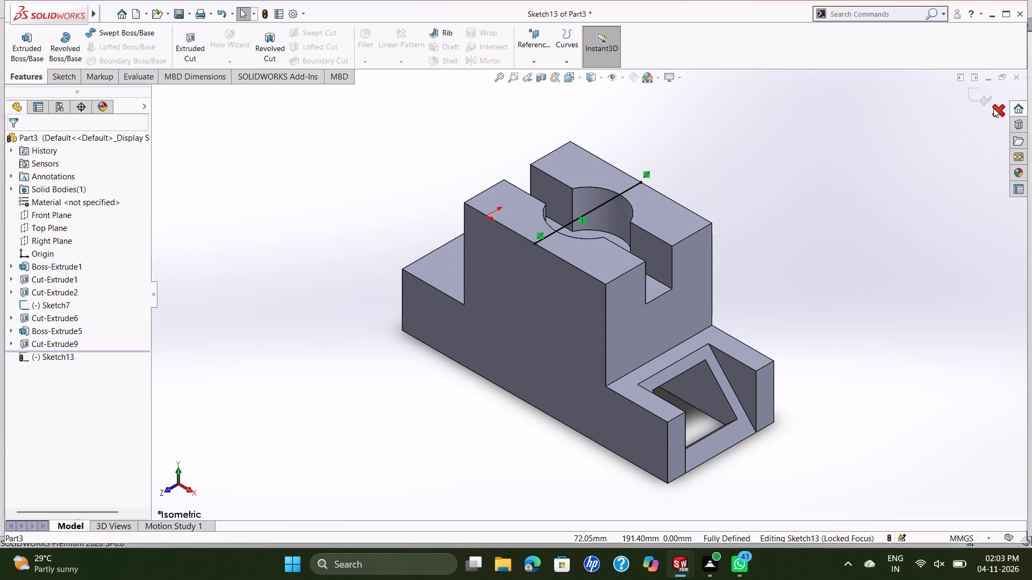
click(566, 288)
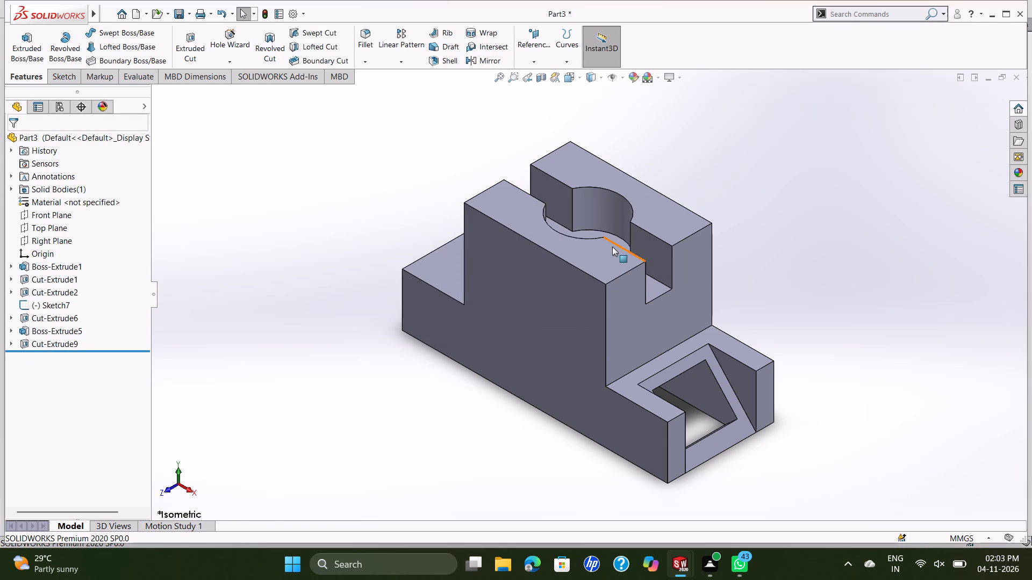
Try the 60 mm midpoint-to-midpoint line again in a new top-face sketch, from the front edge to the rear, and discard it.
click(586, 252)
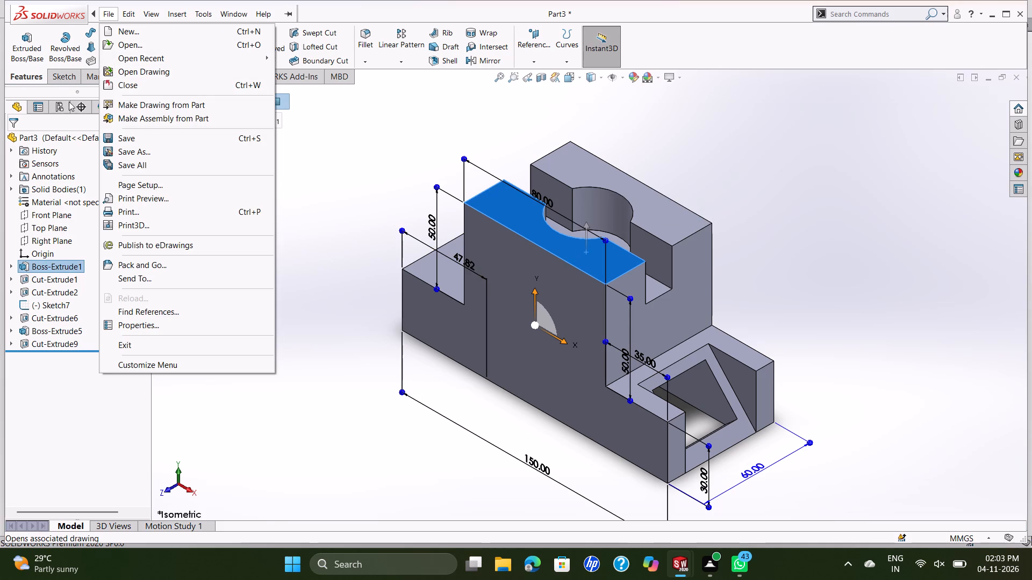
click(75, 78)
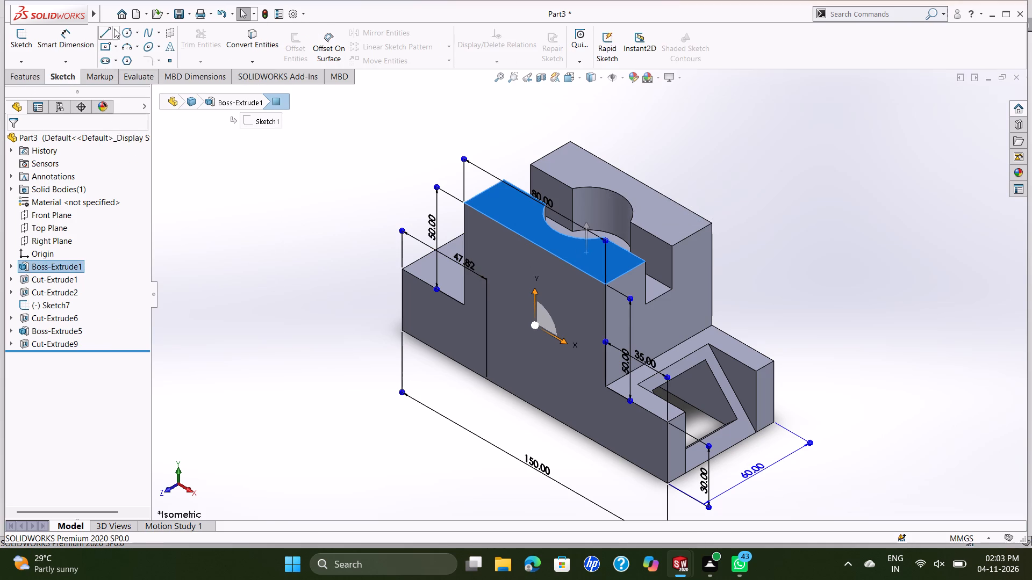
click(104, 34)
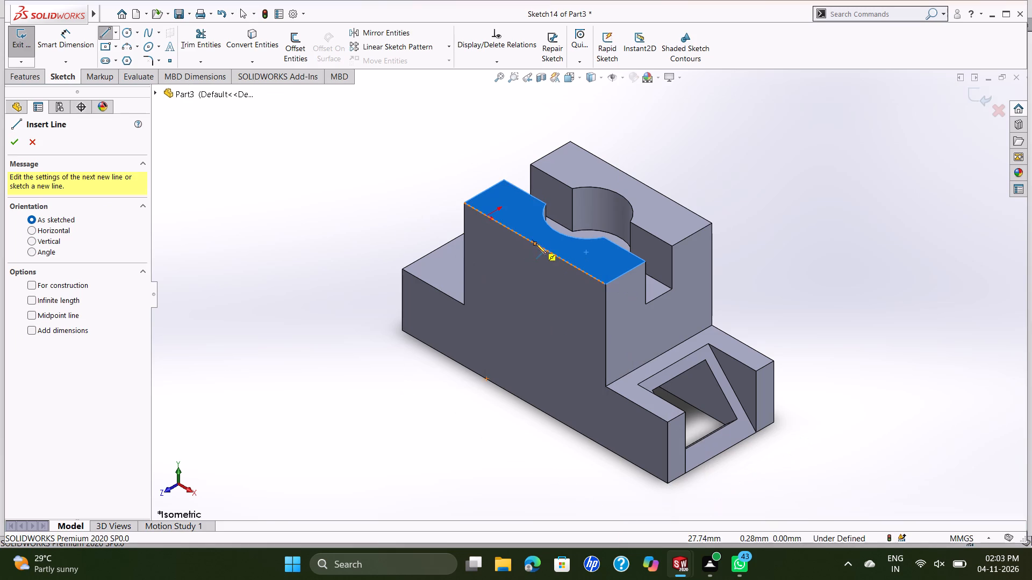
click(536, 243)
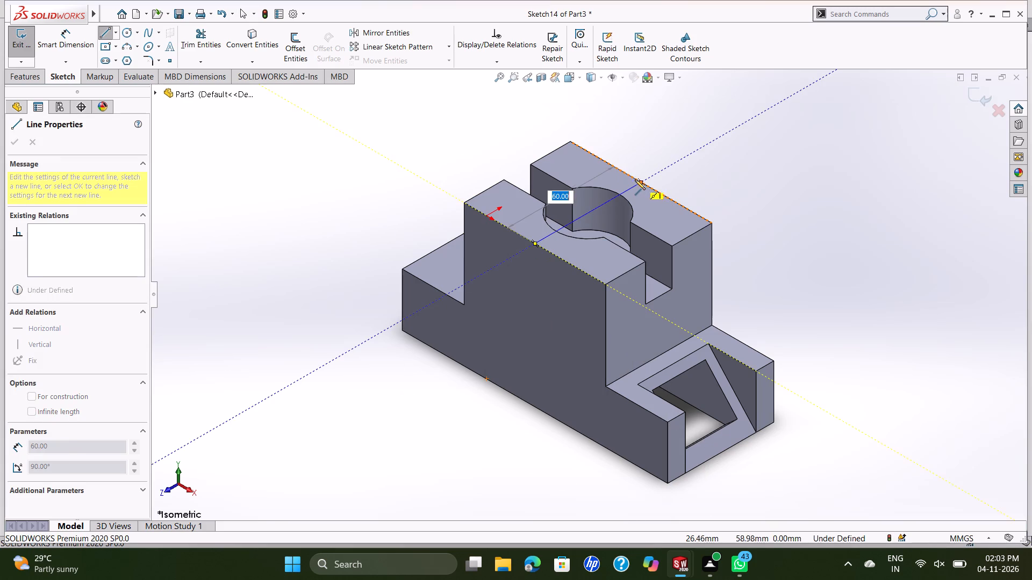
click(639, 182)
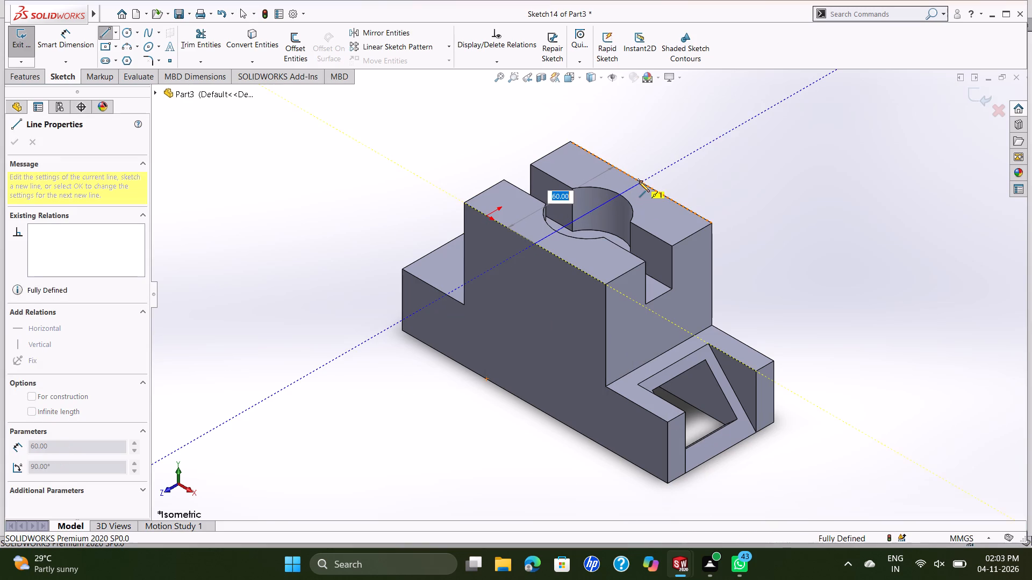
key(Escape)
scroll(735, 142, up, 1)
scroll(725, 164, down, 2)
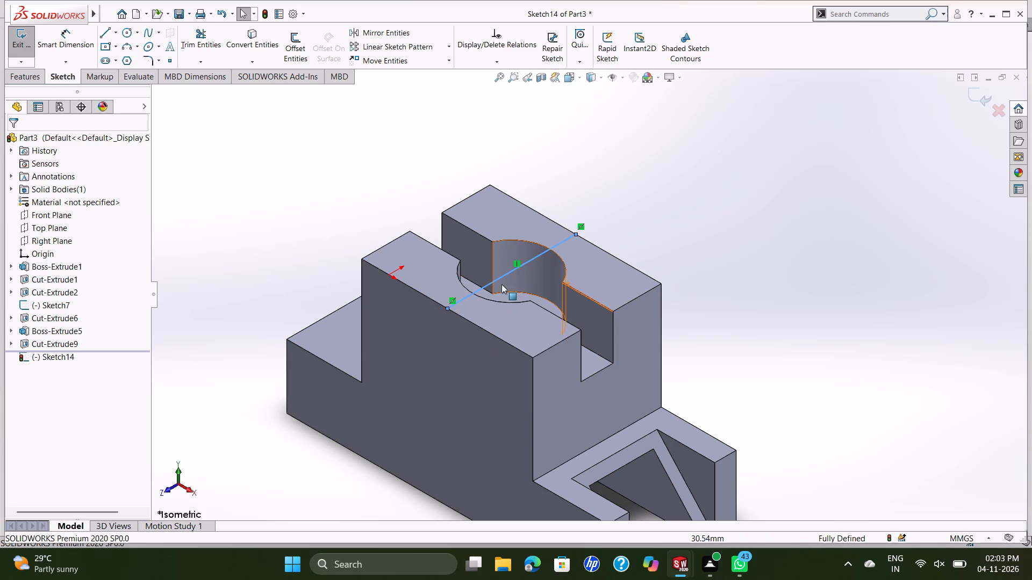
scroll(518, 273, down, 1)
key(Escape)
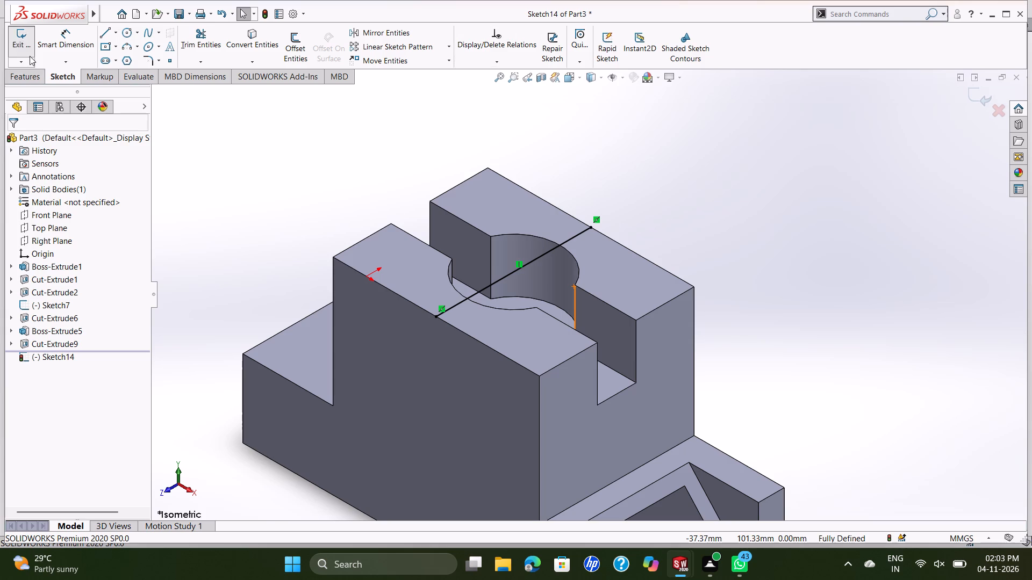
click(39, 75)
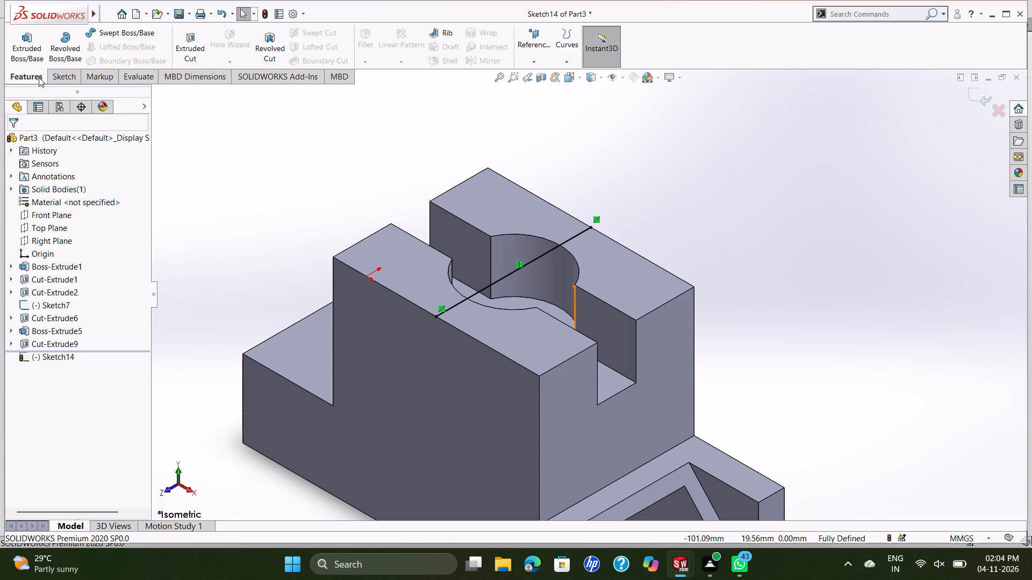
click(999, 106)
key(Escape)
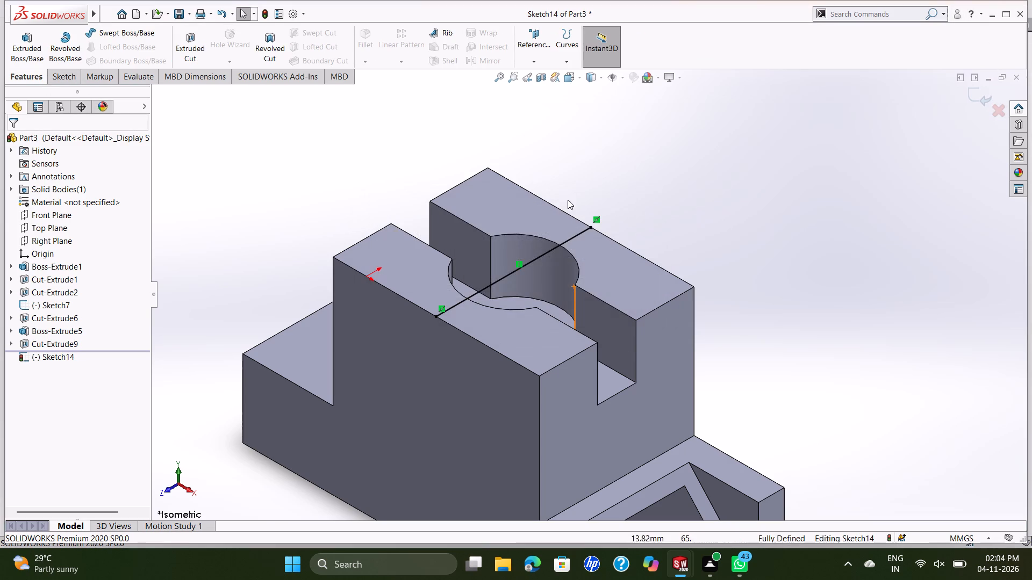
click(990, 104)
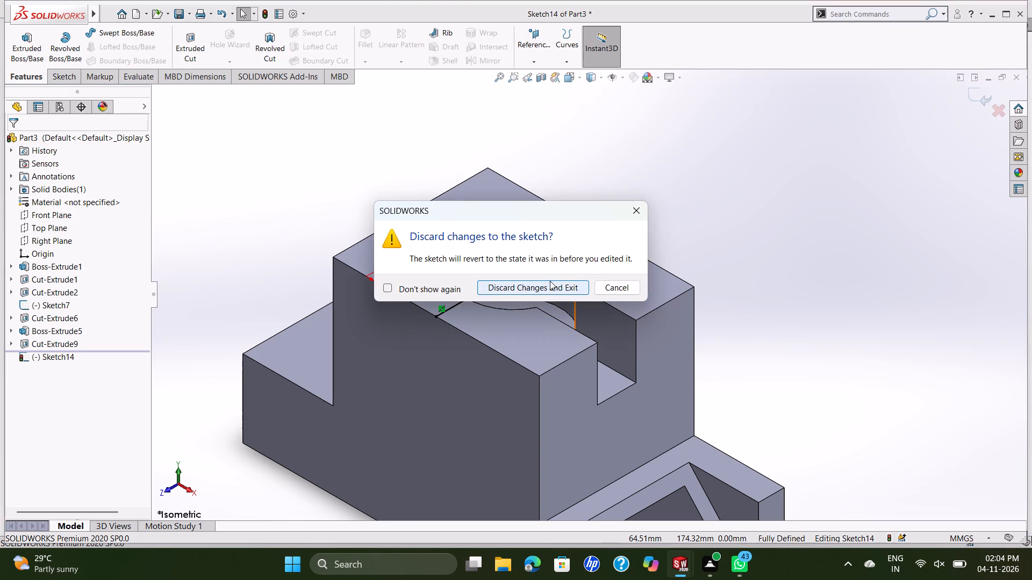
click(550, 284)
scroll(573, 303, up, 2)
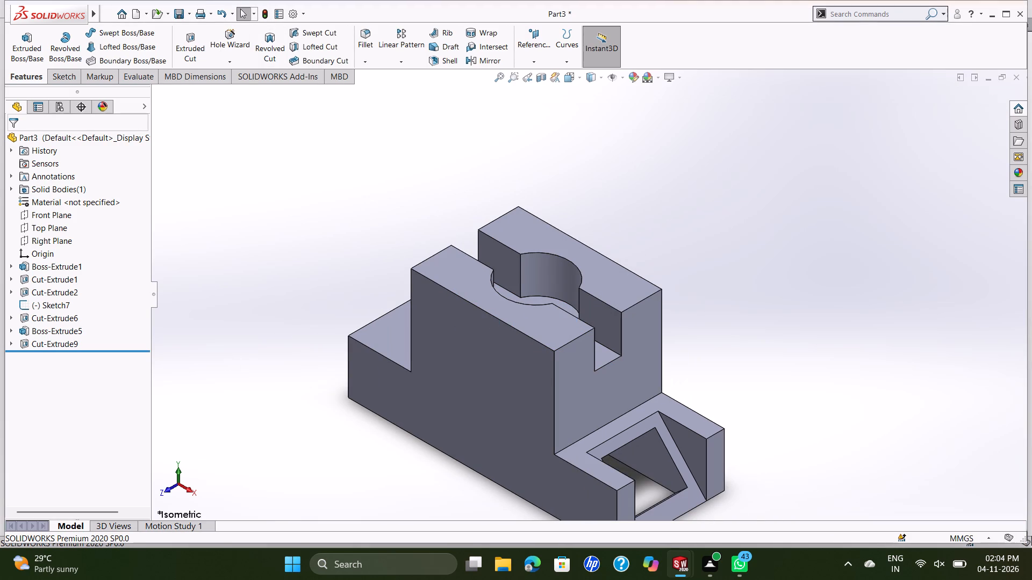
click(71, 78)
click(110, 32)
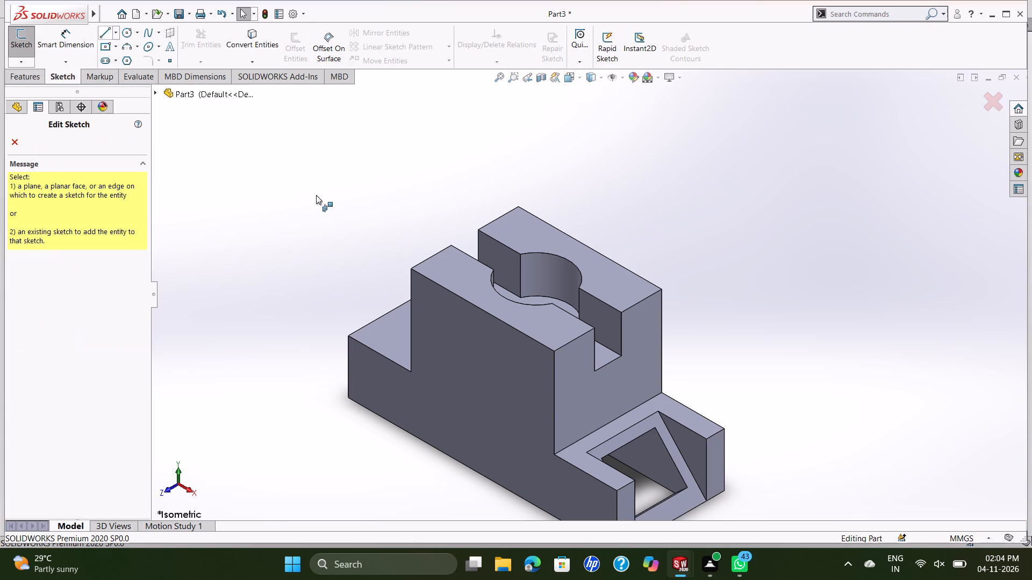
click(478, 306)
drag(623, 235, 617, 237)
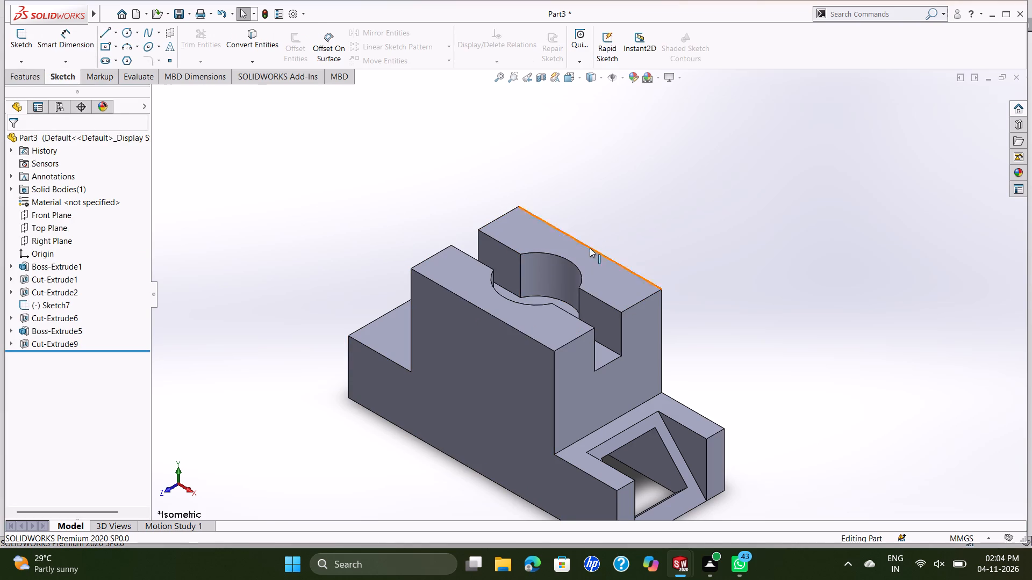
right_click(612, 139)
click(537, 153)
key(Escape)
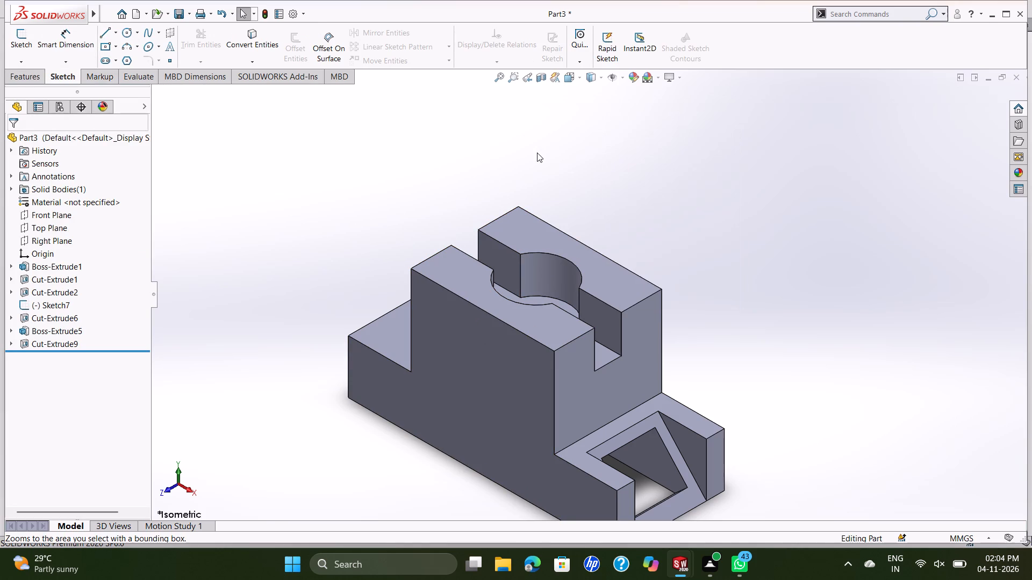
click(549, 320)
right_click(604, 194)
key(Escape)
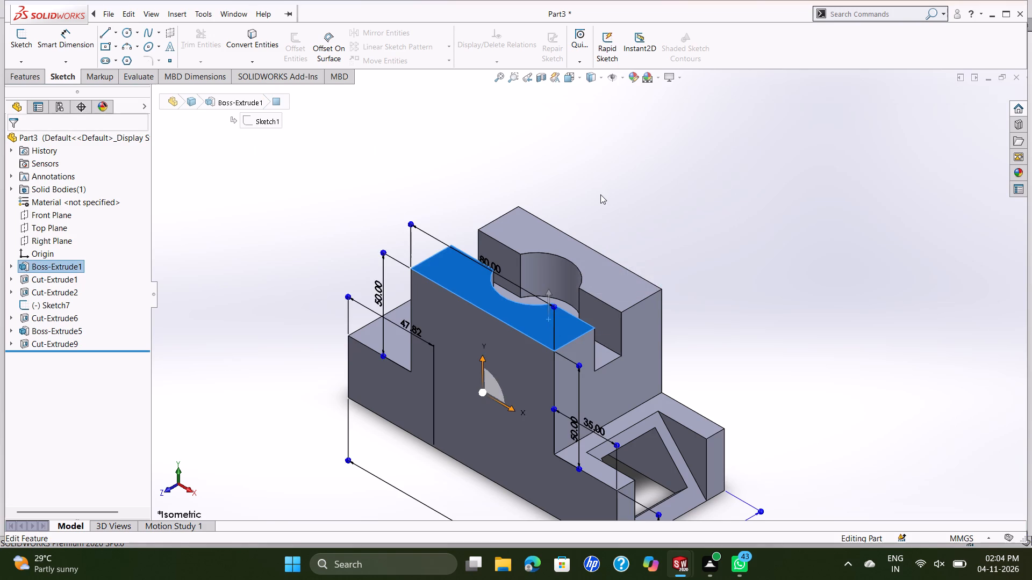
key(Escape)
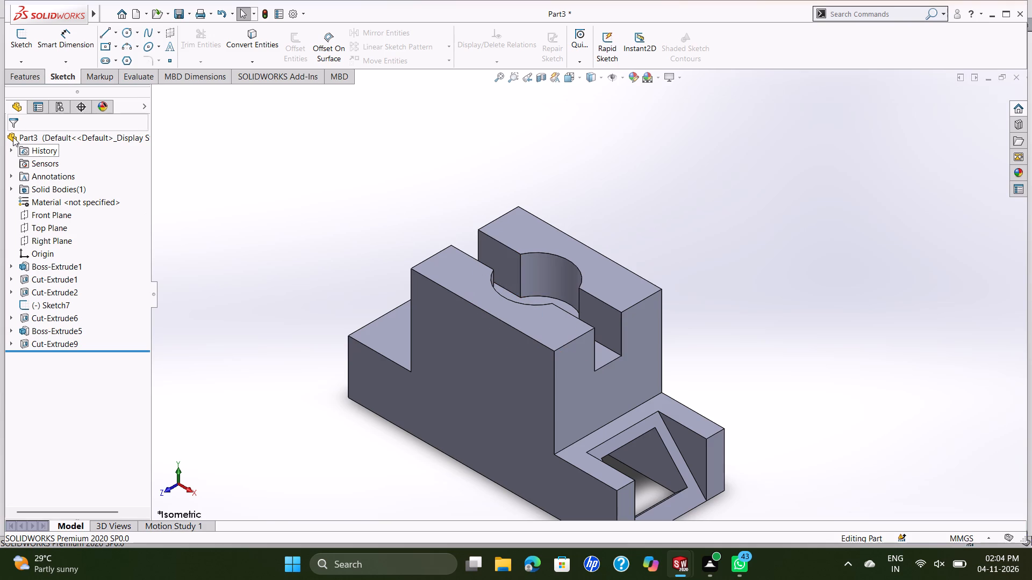
Mirror the Boss-Extrude1 feature about the sloped face around the rectangular opening, with partial preview and propagated visual properties.
click(37, 77)
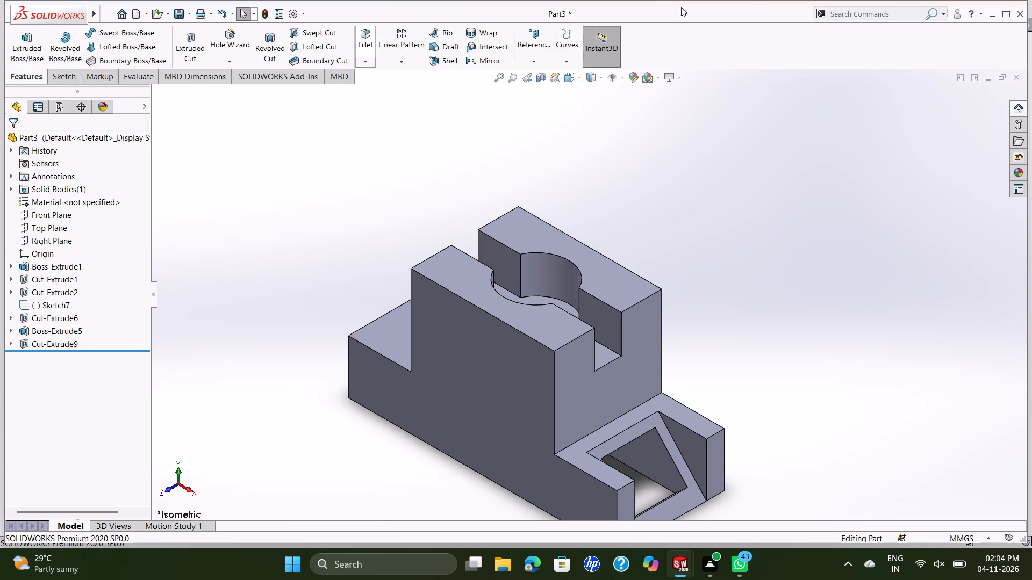
click(491, 64)
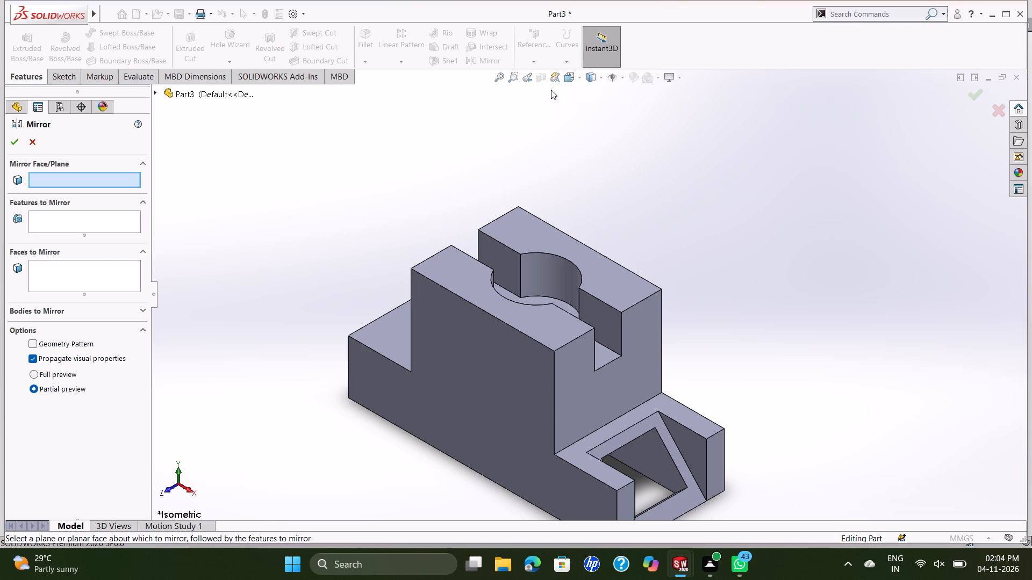
click(658, 424)
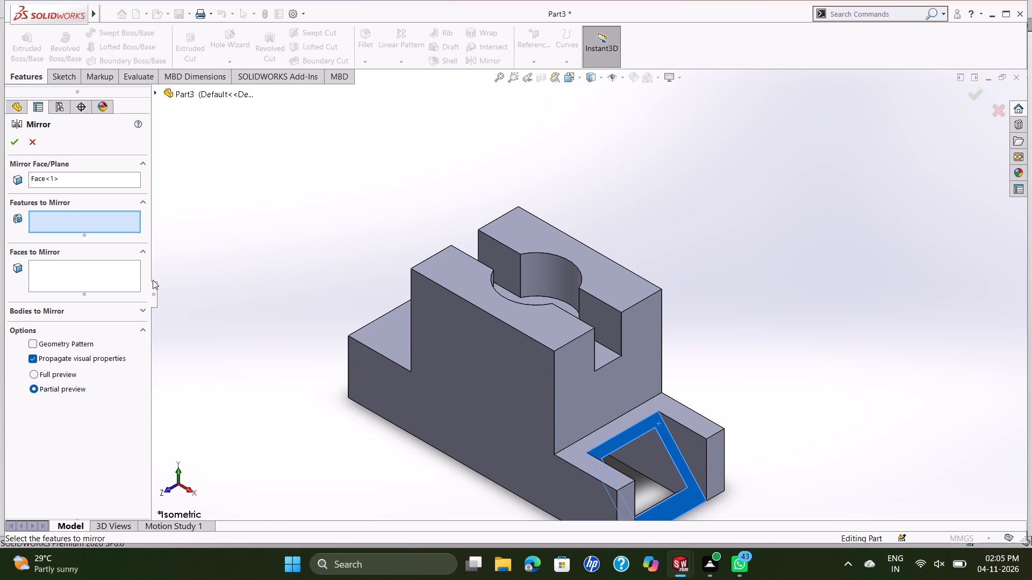
right_click(227, 250)
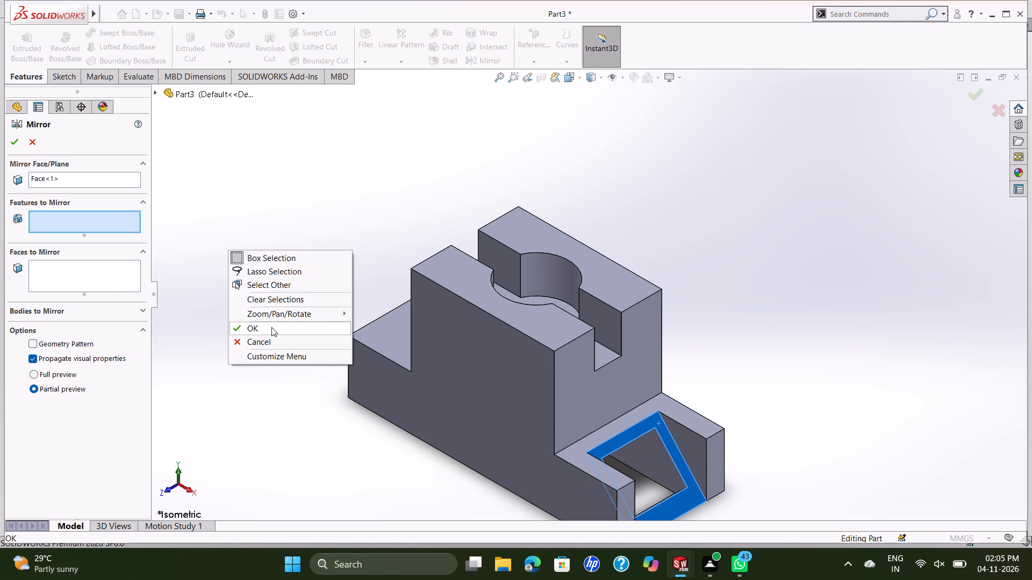
click(271, 327)
click(512, 313)
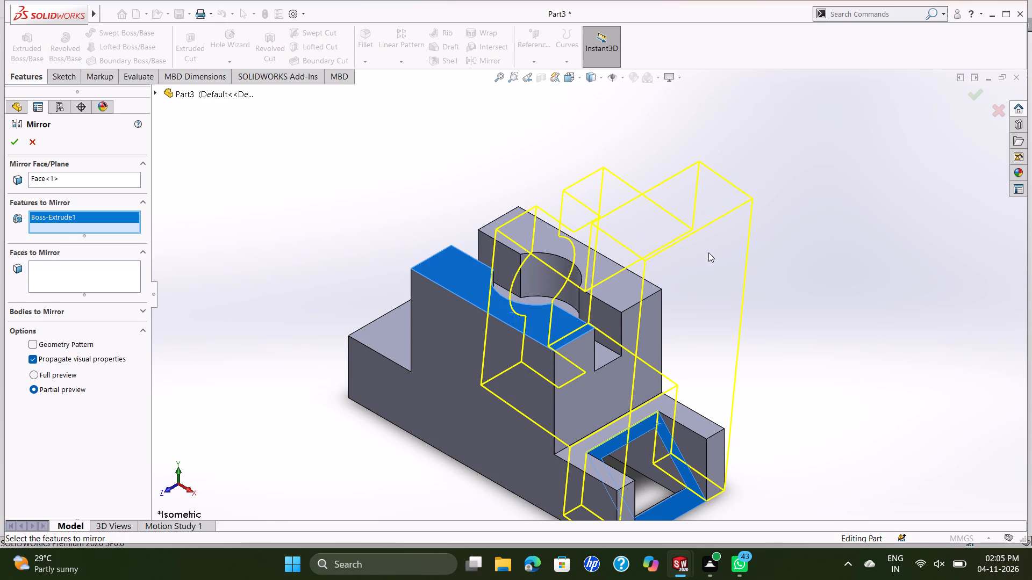
drag(681, 224, 815, 325)
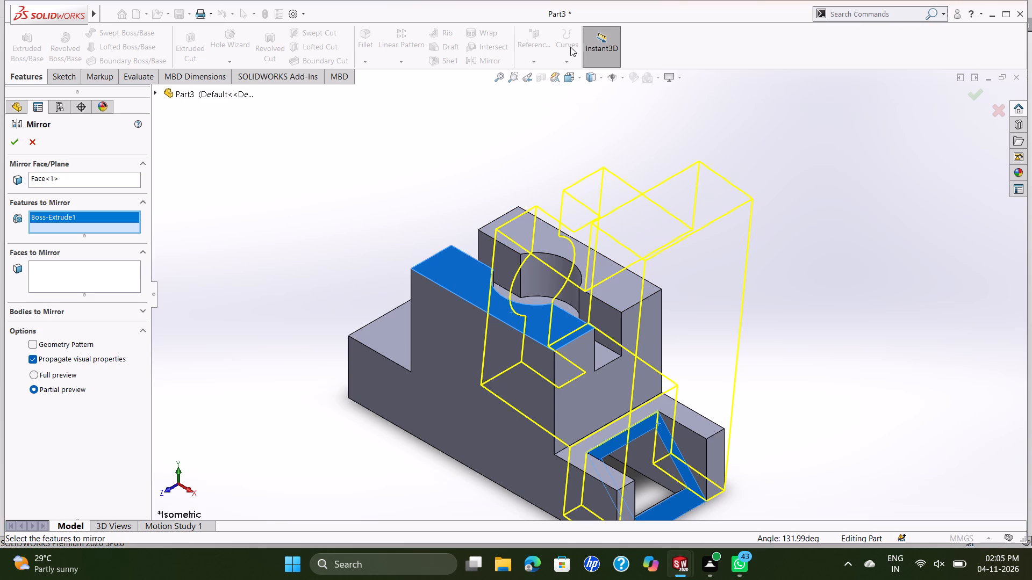
click(18, 140)
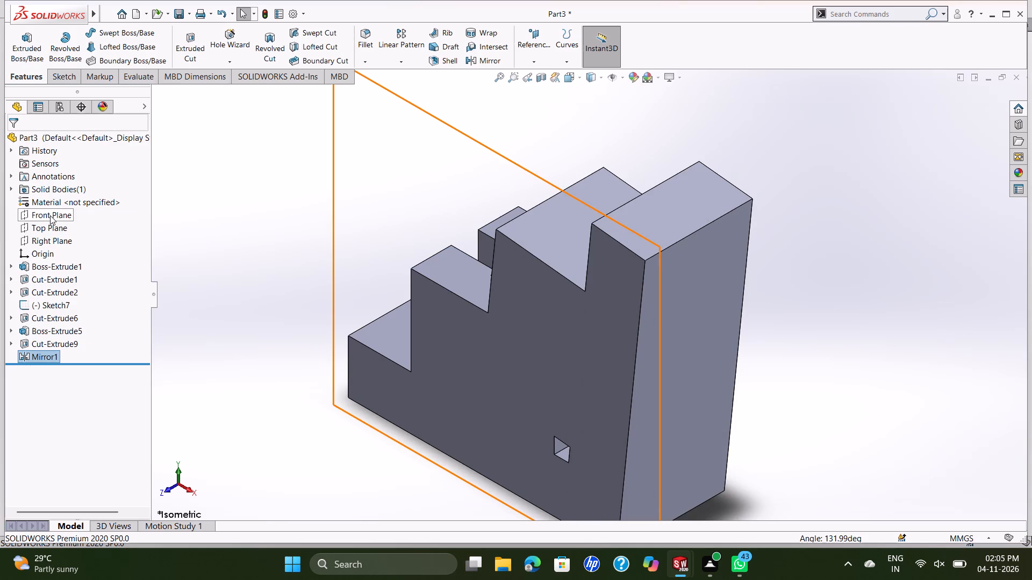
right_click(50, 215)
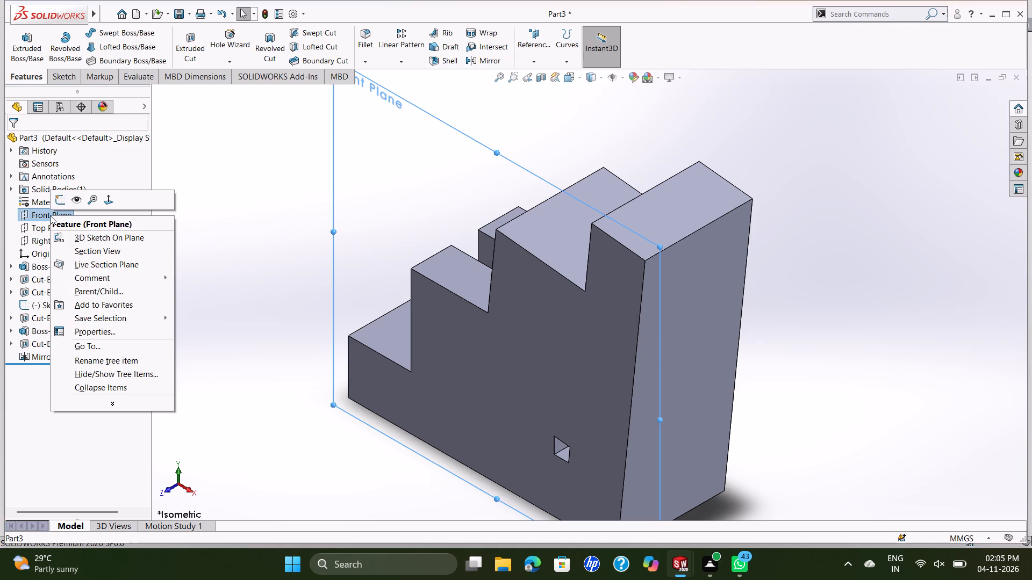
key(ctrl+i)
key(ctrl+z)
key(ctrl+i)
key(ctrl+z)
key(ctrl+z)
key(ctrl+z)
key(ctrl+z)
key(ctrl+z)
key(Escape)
Undo the mirror feature and the rectangular opening's cut, going back to editing the rectangle sketch on the slope.
key(ctrl+z)
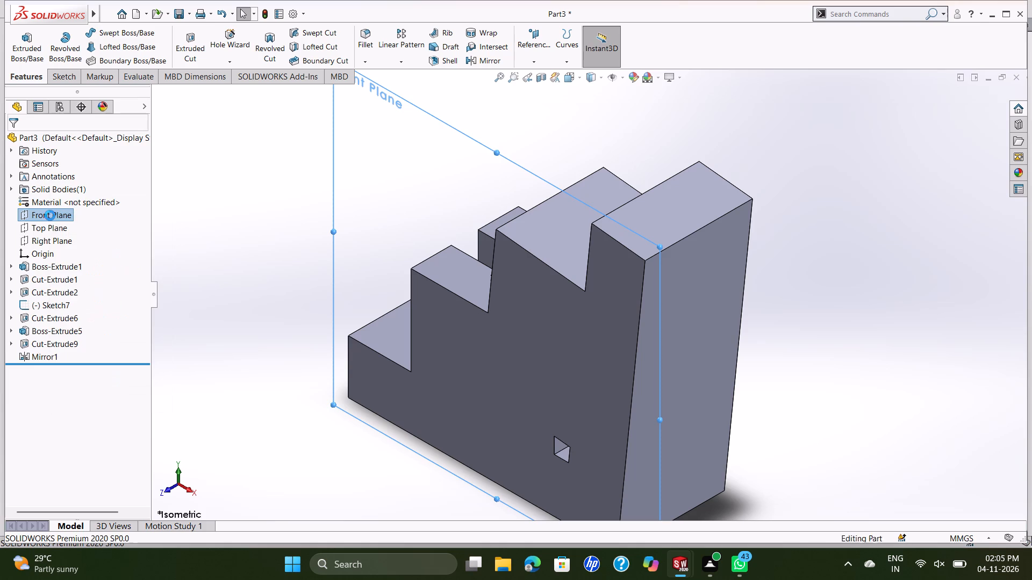
key(ctrl+z)
key(ctrl+z)
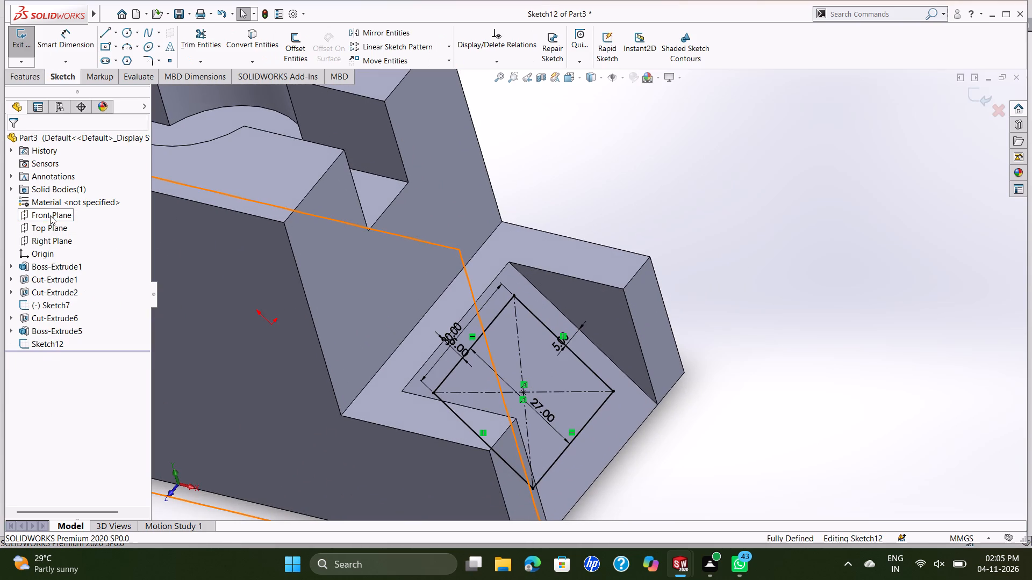
Try to redo the undone operations, starting with the exit from the rectangle sketch on the slope.
key(ctrl+y)
key(ctrl+y)
key(ctrl+y)
key(ctrl+y)
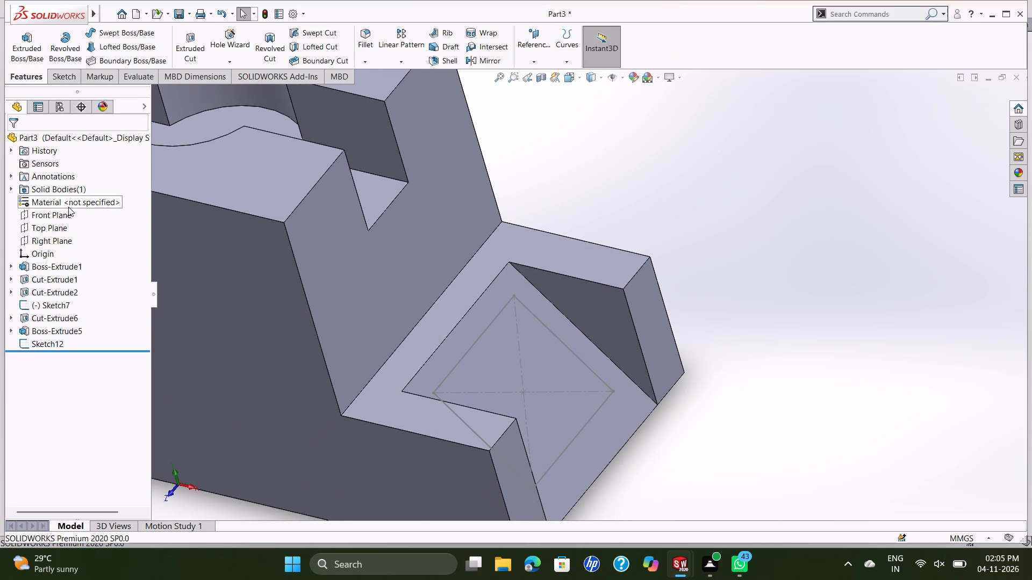
key(Escape)
key(Escape)
Switch to the Windows Start menu.
click(297, 567)
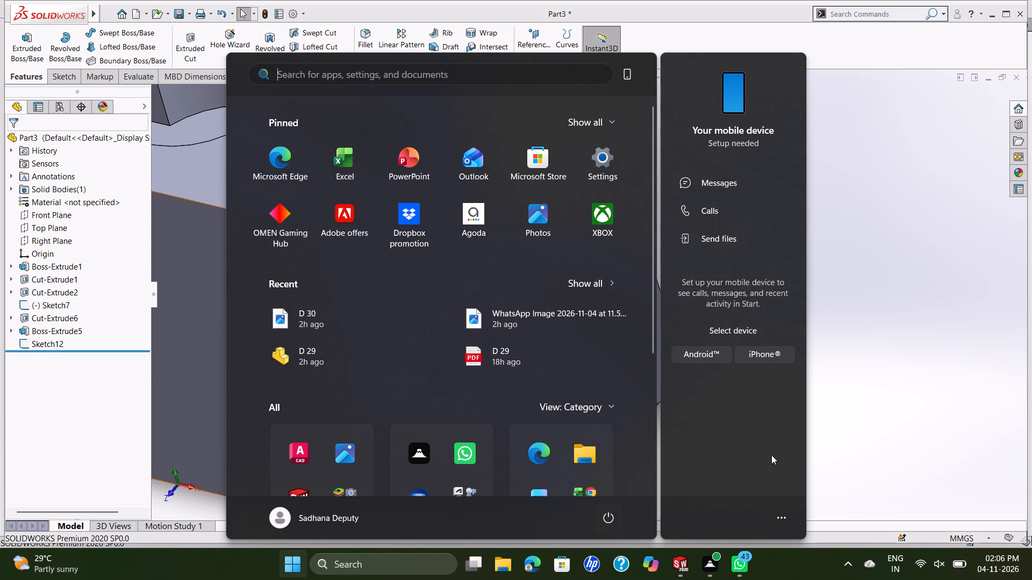
scroll(787, 530, left, 4)
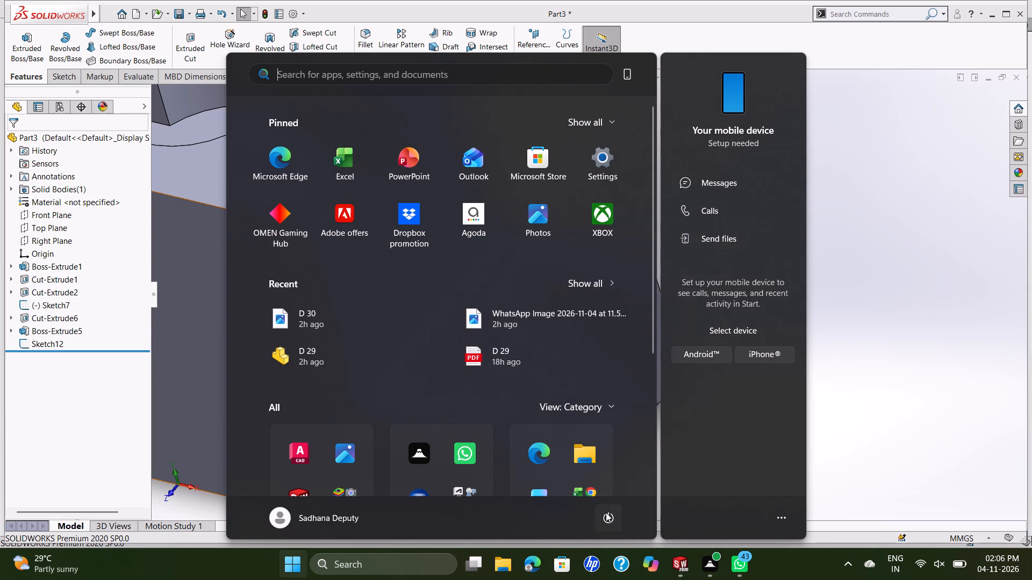
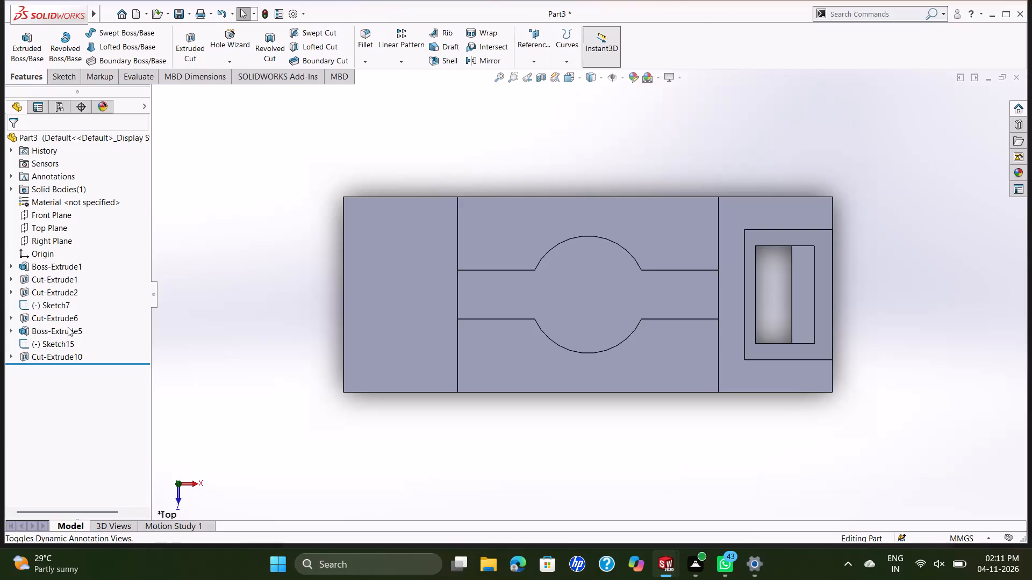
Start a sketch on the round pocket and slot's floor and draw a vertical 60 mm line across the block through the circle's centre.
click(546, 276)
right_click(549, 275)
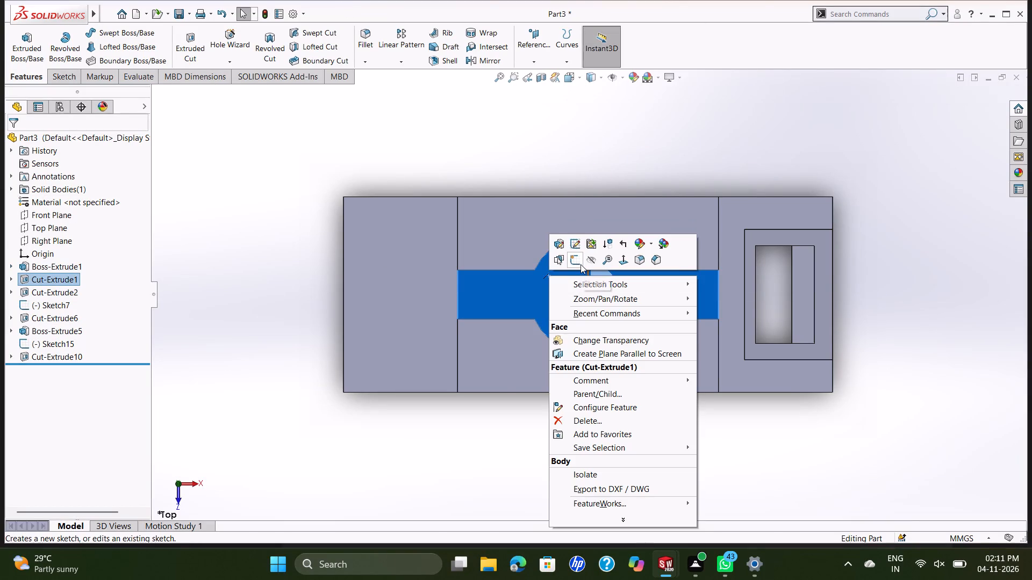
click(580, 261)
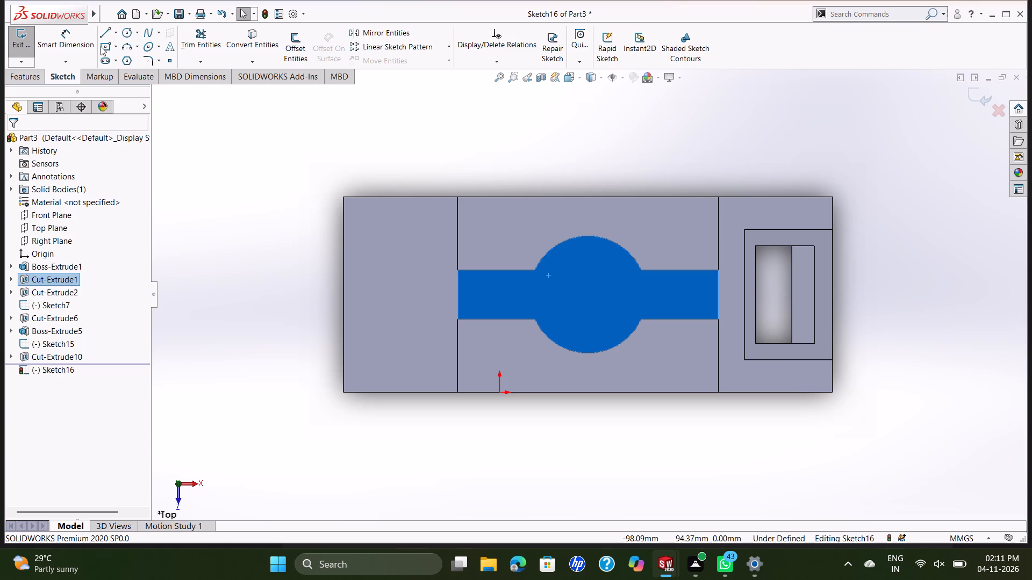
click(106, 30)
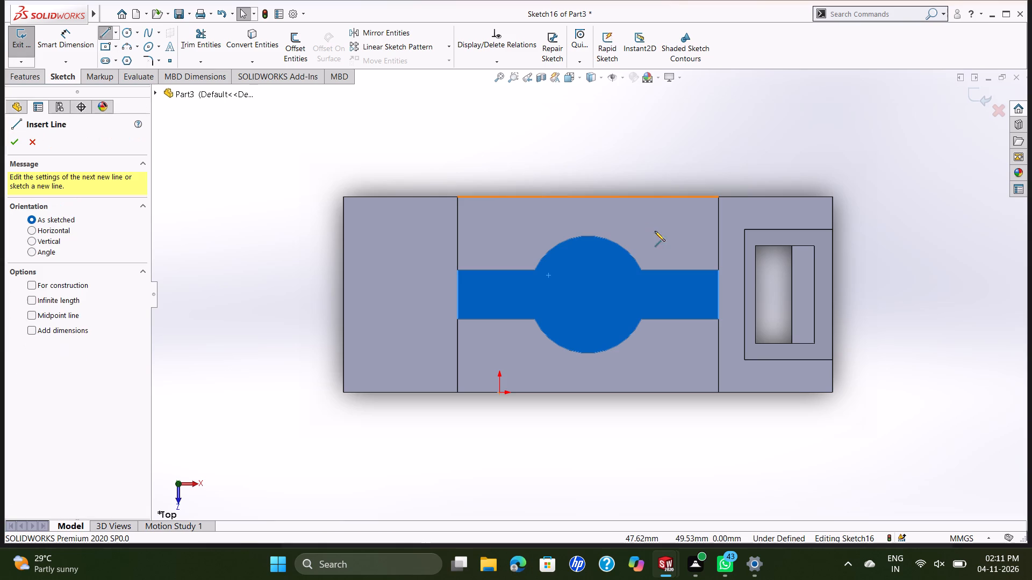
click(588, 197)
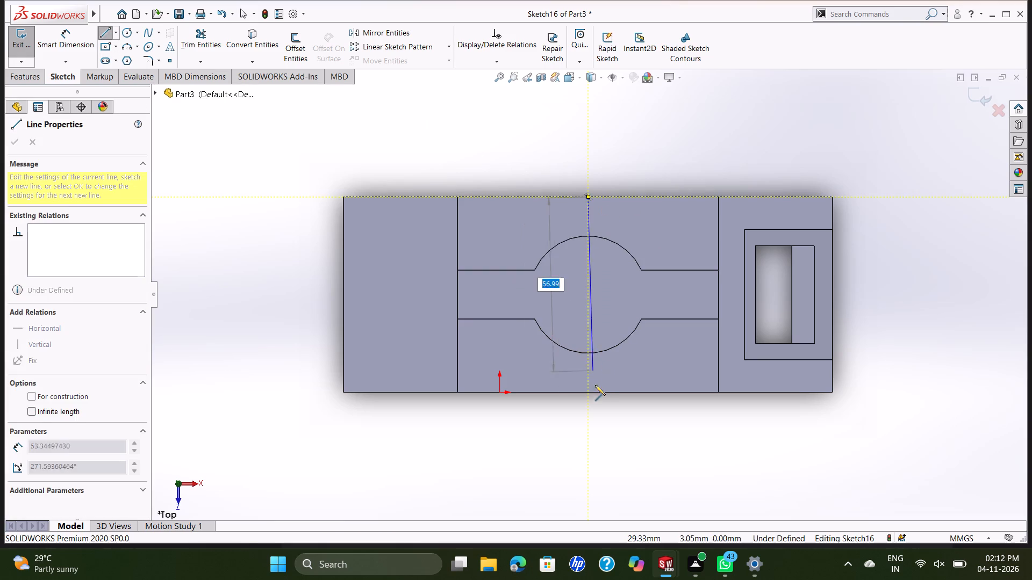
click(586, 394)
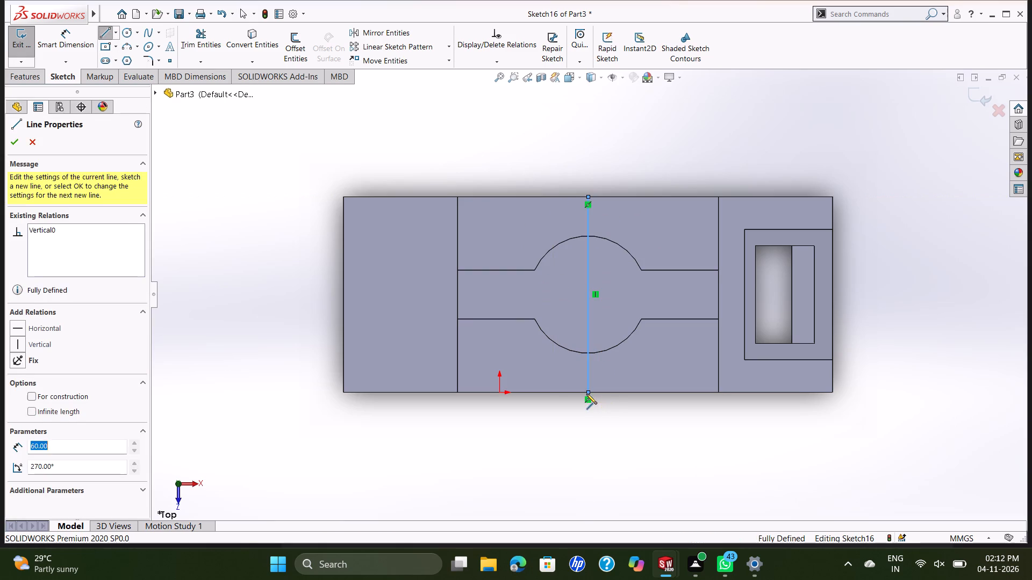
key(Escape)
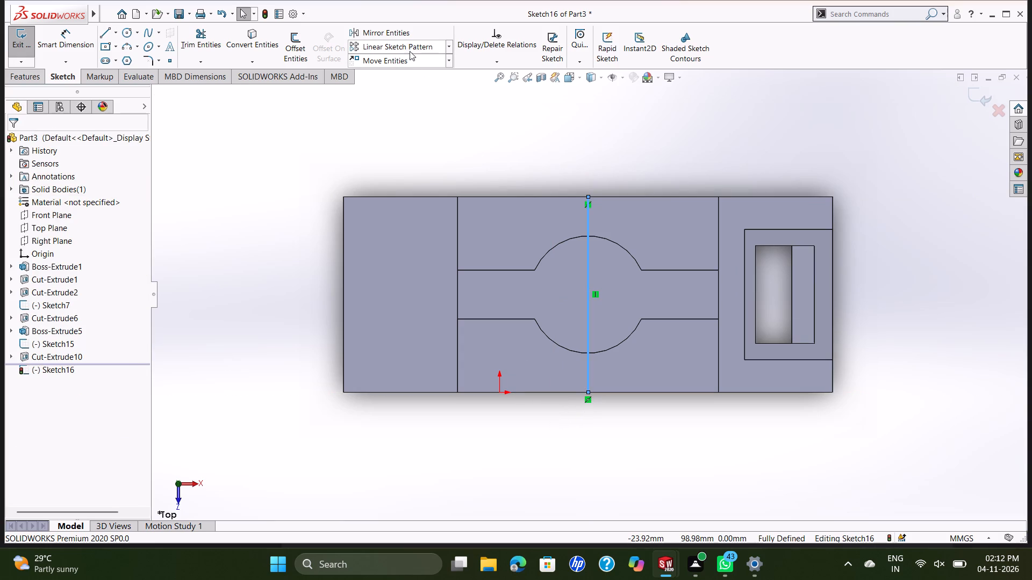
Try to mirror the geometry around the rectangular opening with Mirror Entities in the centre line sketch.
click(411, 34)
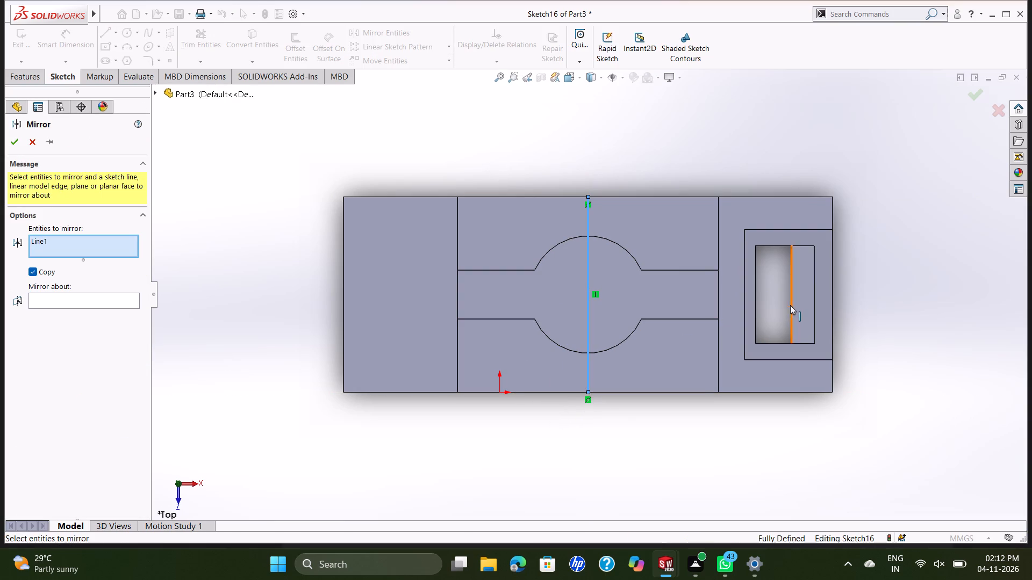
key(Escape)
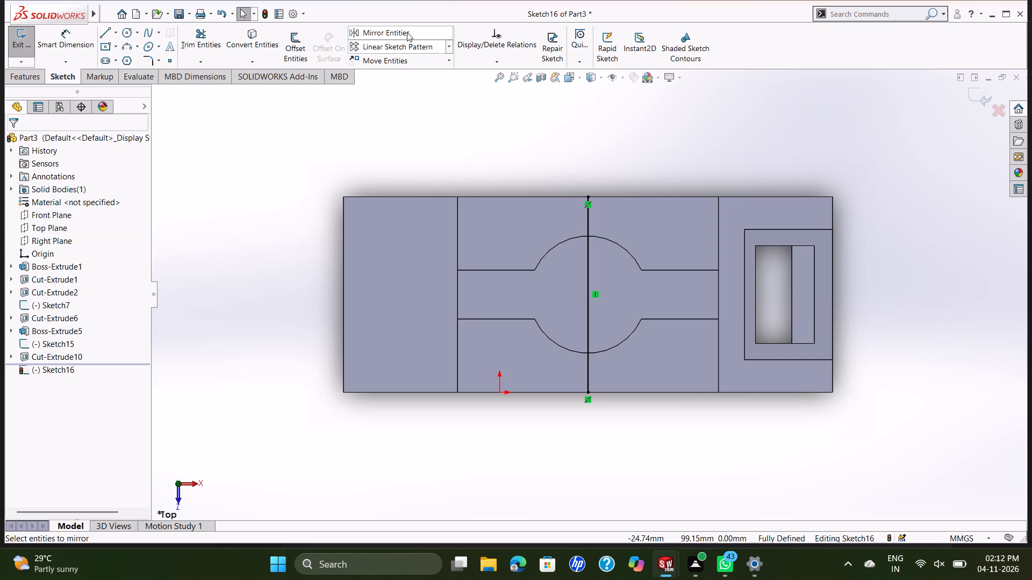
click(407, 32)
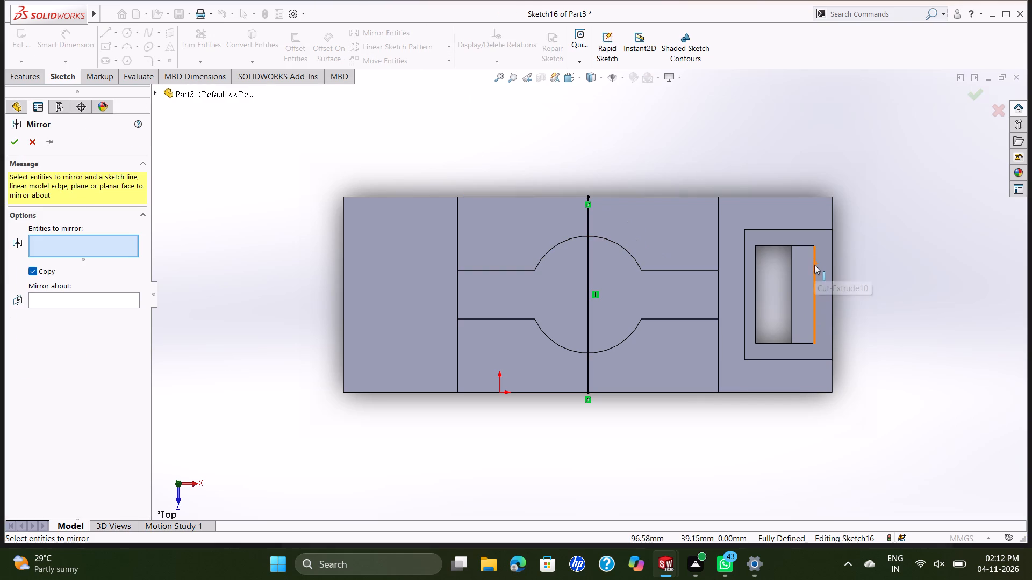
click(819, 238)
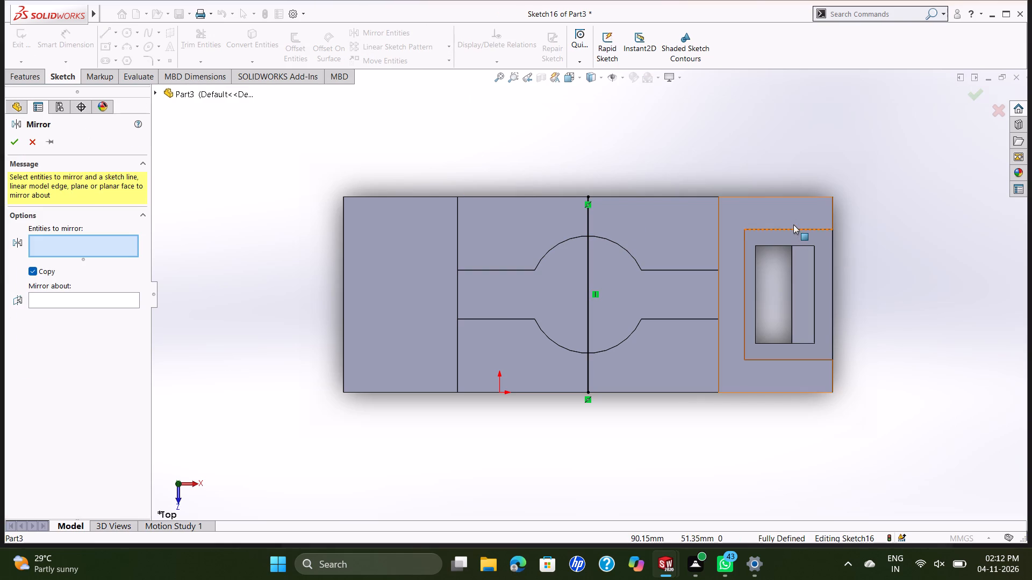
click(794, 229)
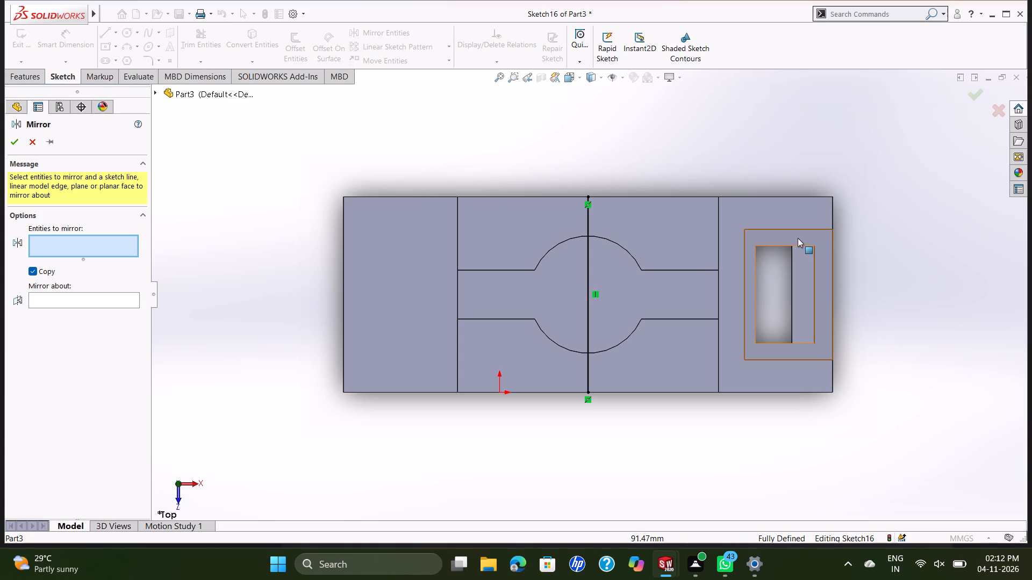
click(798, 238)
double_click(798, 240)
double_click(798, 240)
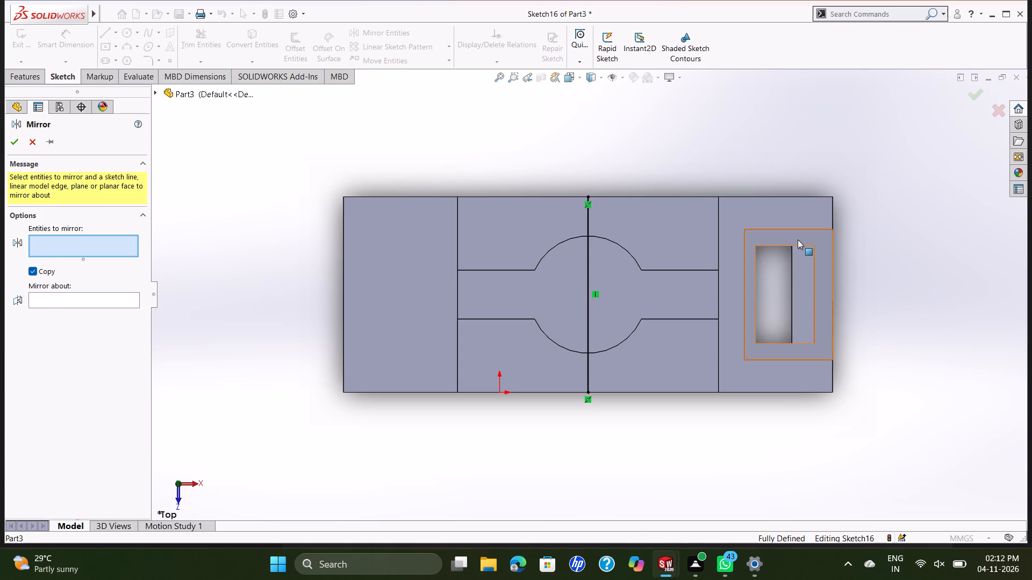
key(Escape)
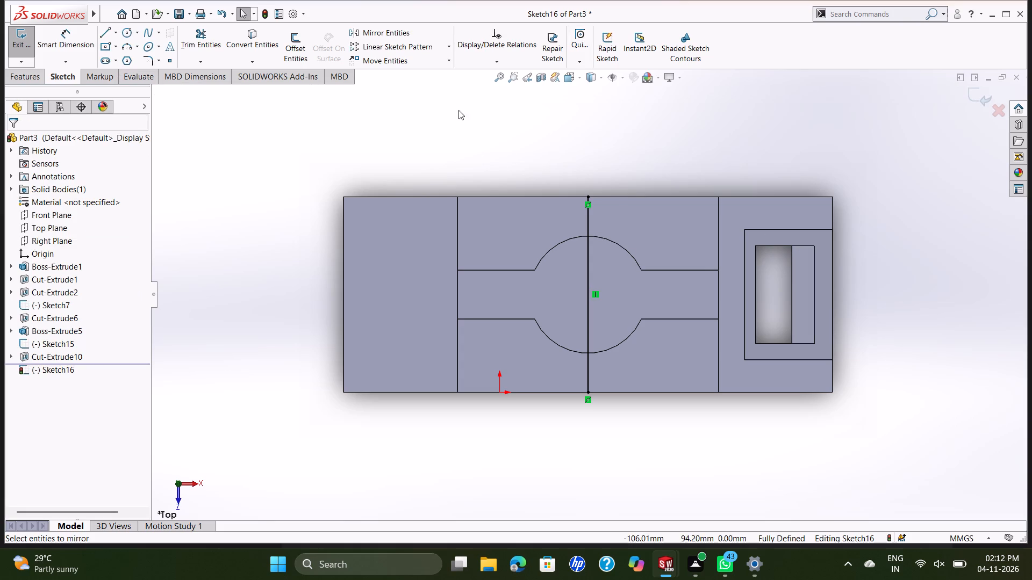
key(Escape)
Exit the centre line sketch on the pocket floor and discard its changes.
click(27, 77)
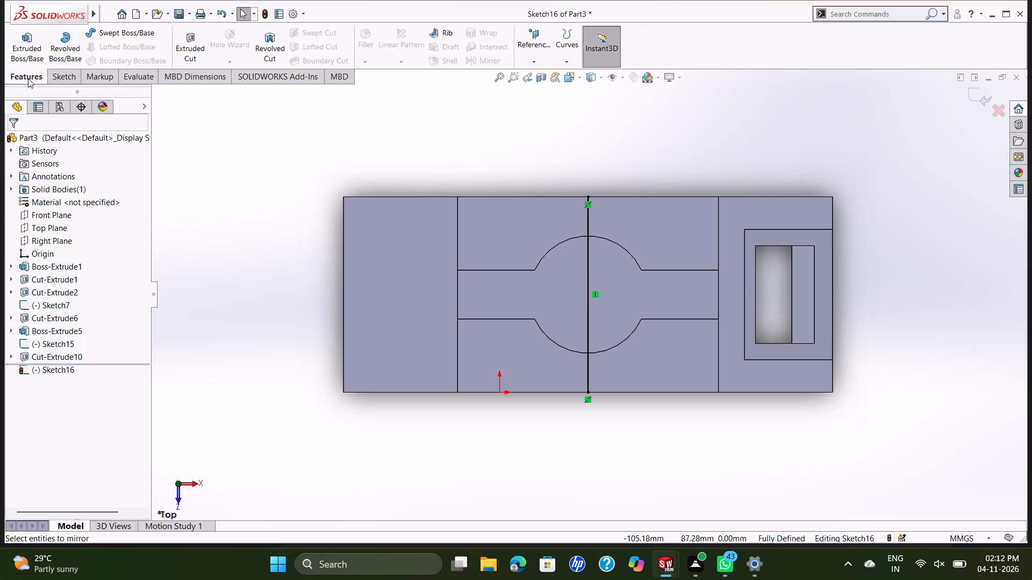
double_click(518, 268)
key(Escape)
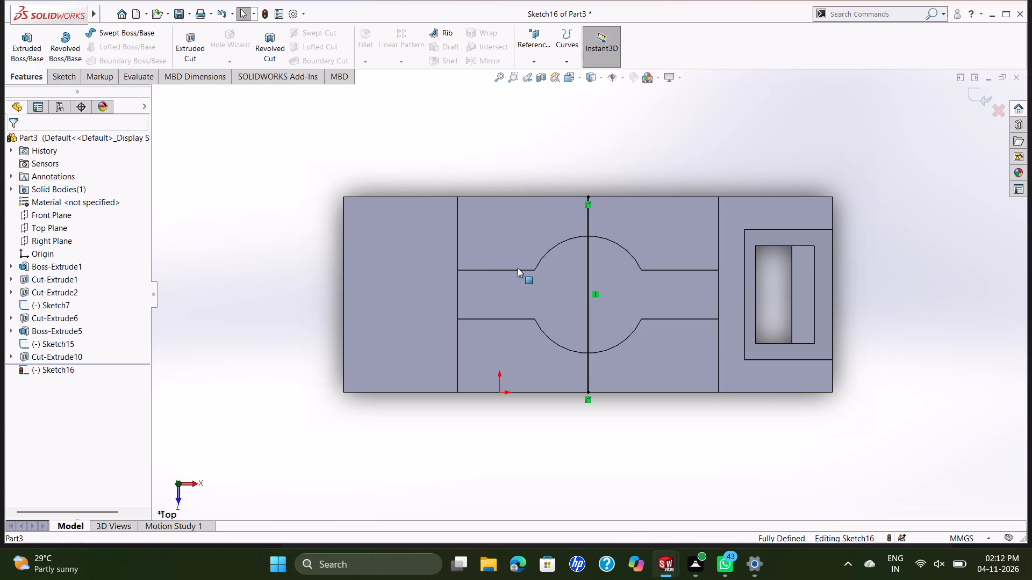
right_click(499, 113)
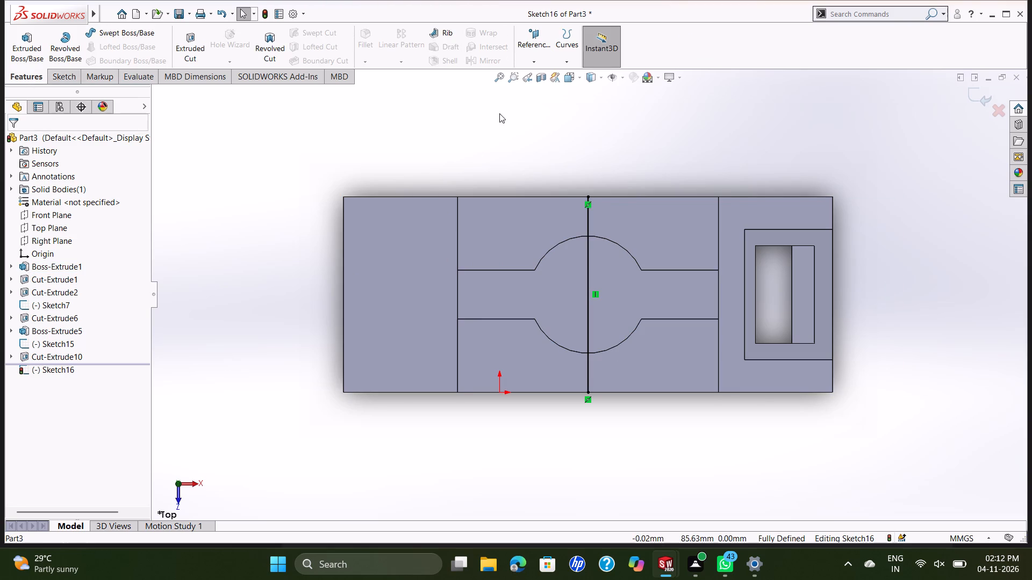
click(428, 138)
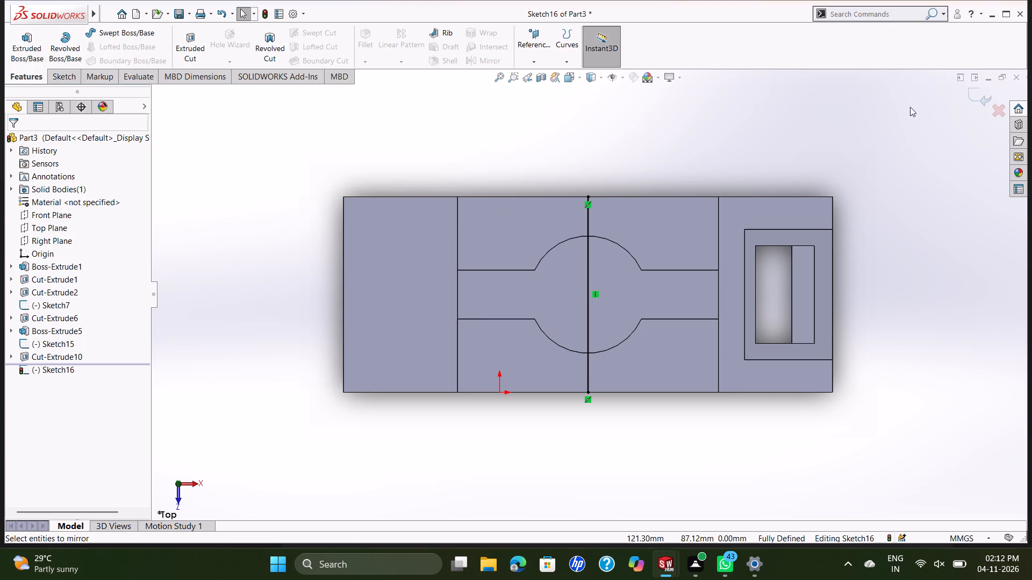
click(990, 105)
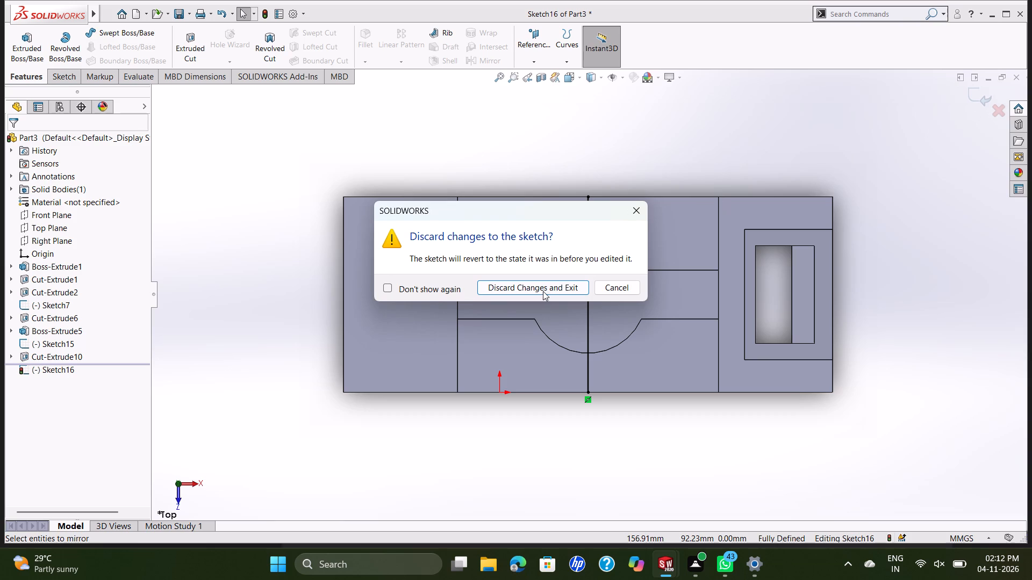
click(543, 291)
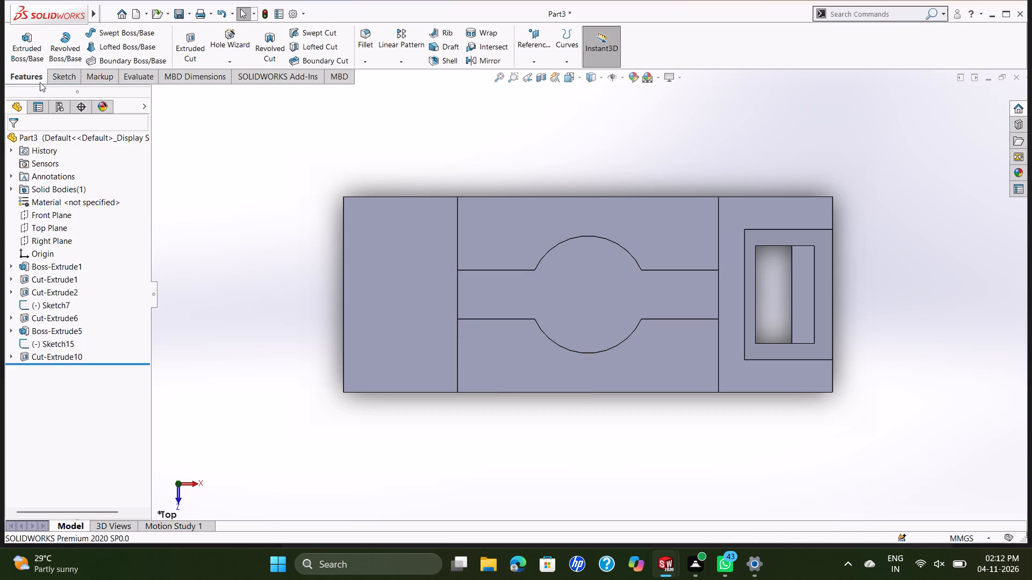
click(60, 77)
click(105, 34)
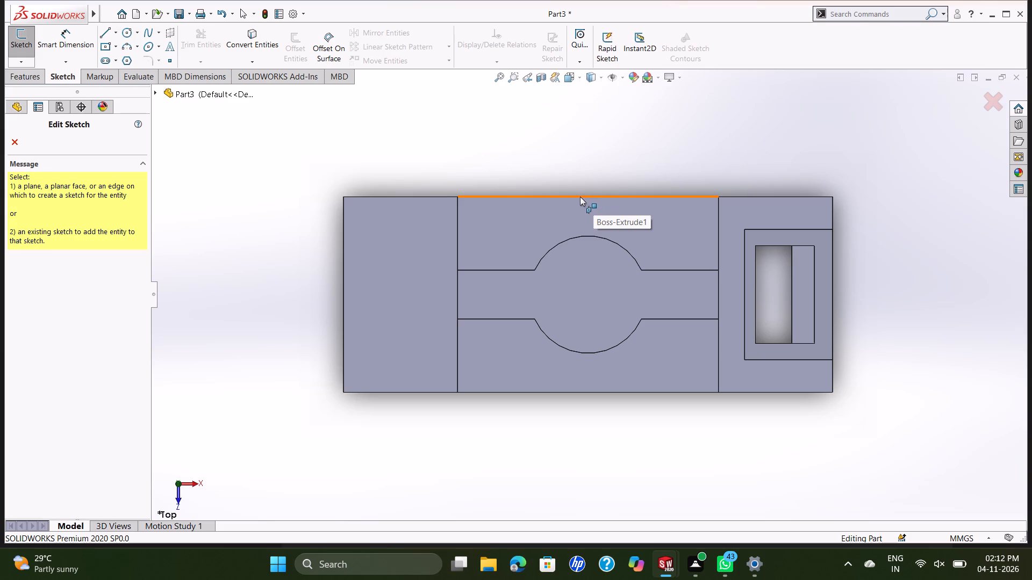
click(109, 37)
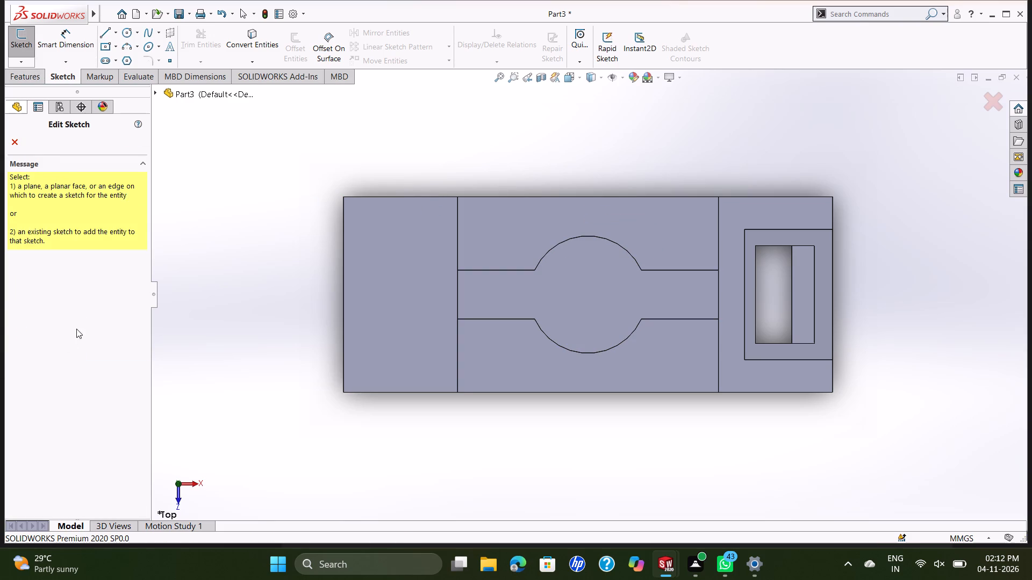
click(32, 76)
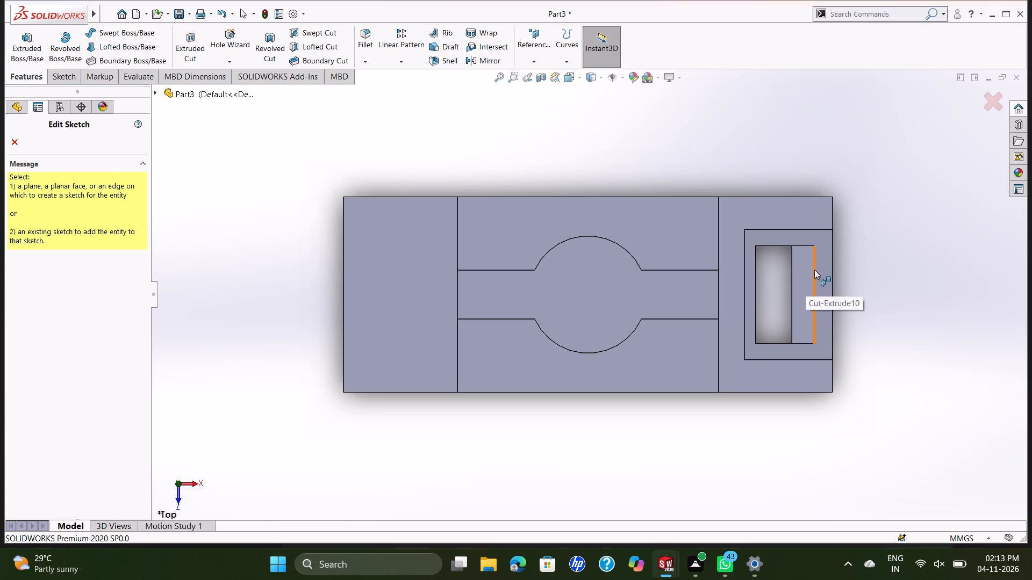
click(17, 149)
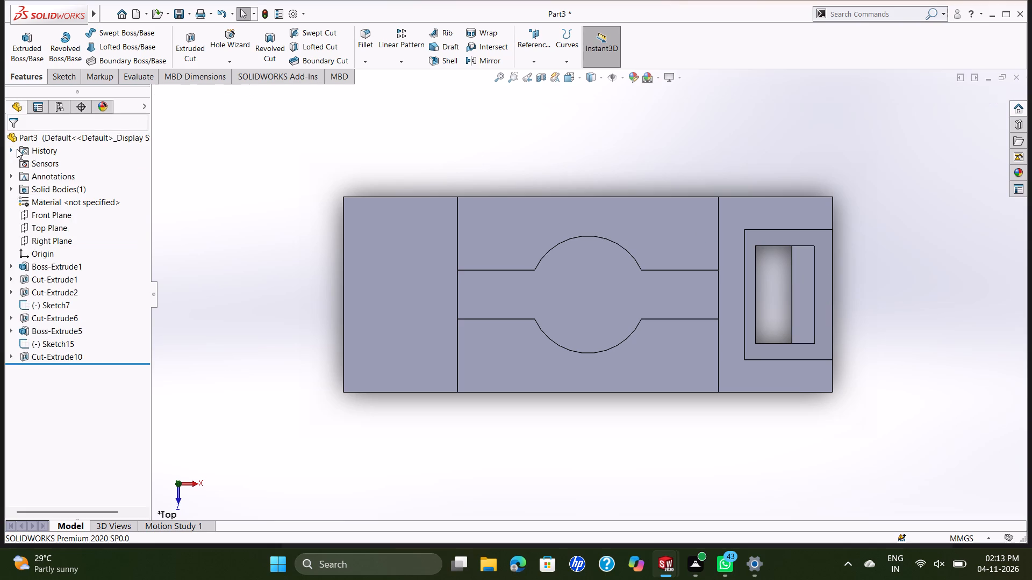
Sketch a horizontal 35 mm line between the side edge midpoints of the flat end face opposite the sloped opening.
click(40, 75)
click(429, 252)
click(473, 224)
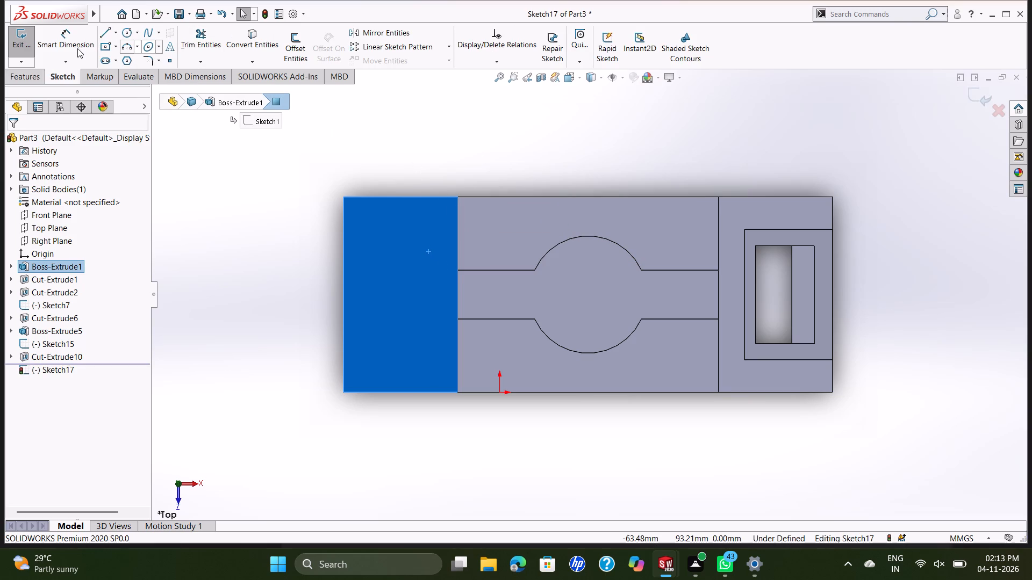
click(106, 34)
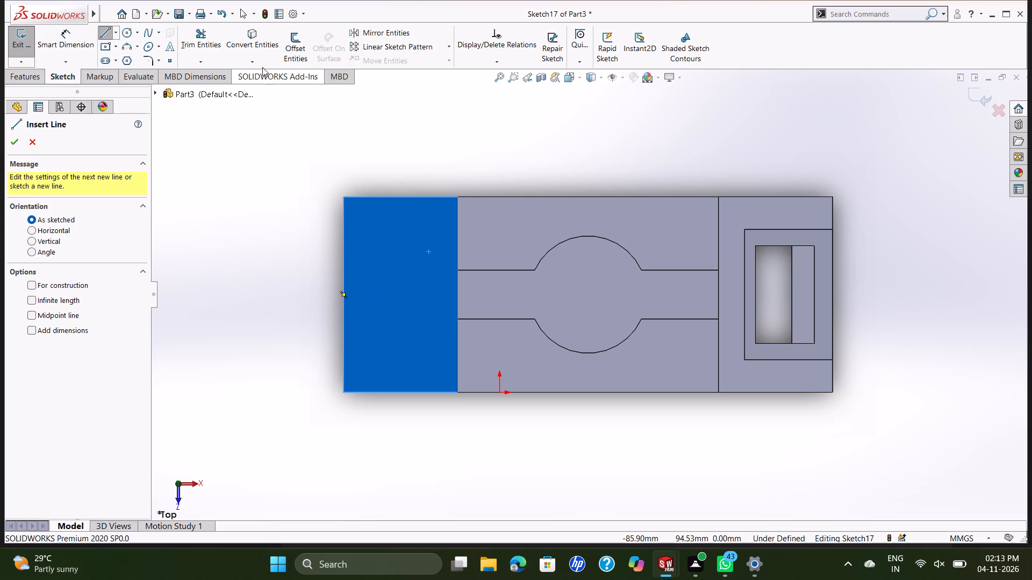
click(346, 294)
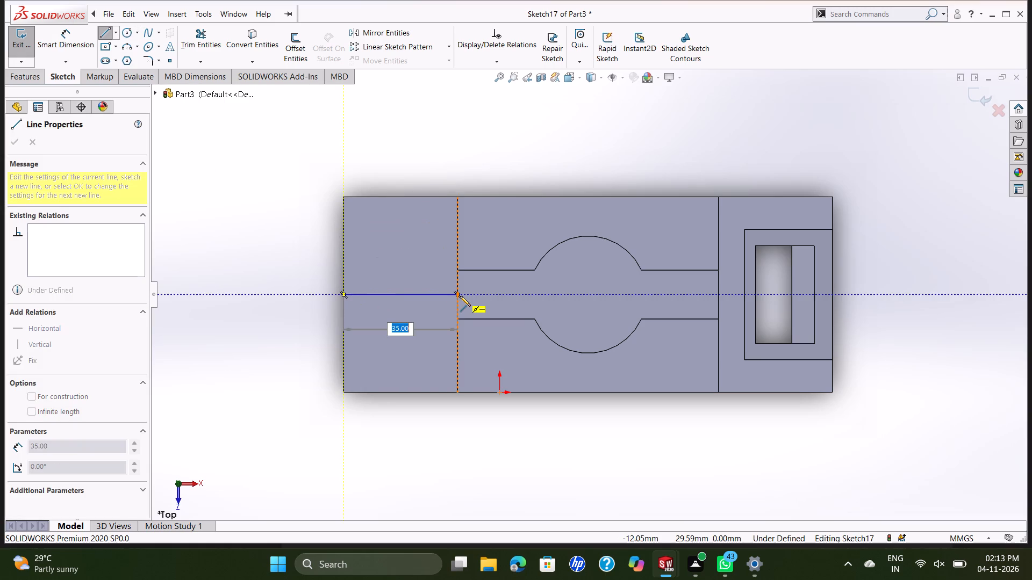
click(460, 296)
key(Escape)
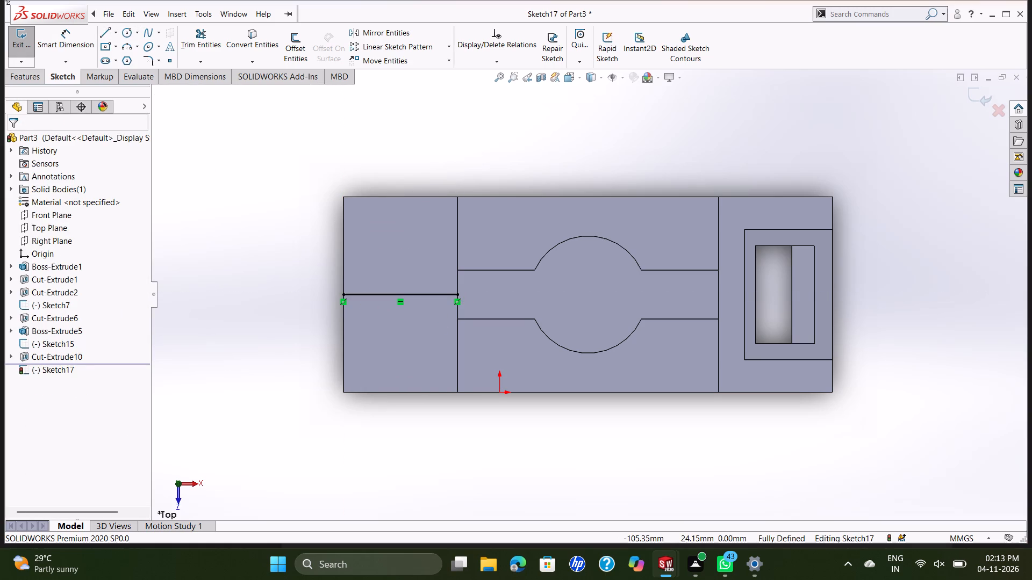
Draw a centre rectangle 40 mm tall and 27 mm wide, centred on the horizontal line on the end face.
click(109, 45)
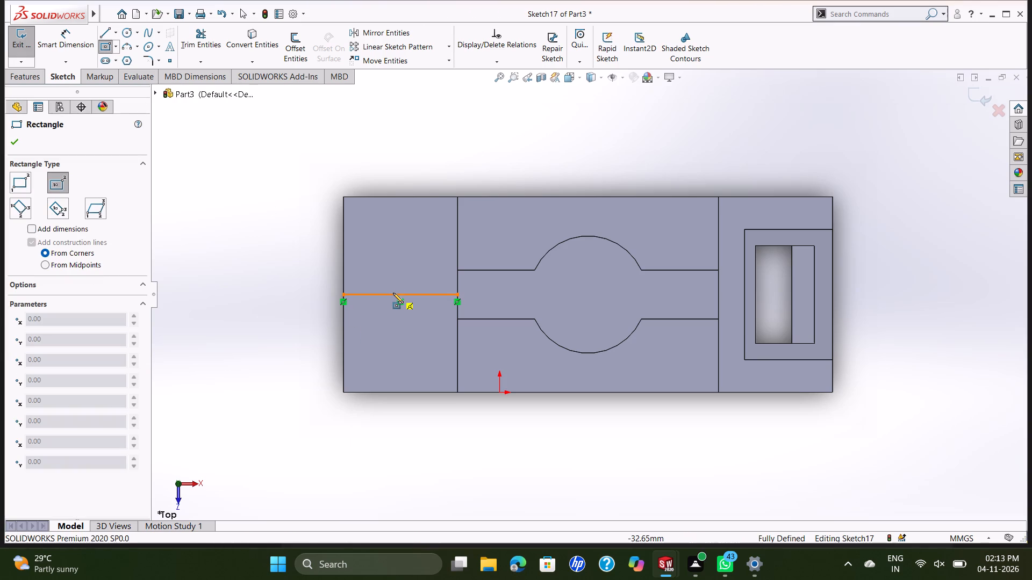
click(400, 294)
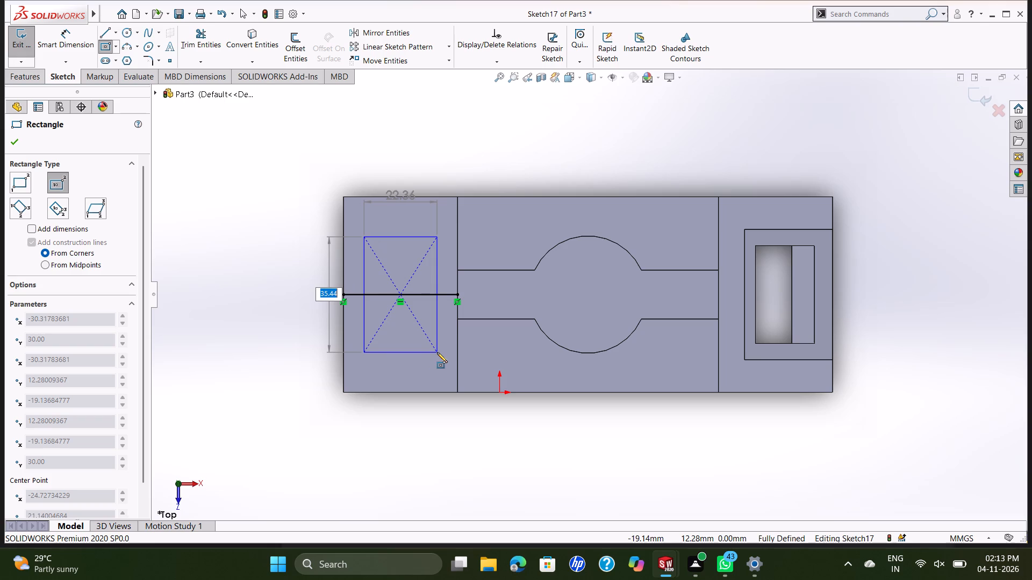
text(40)
key(Return)
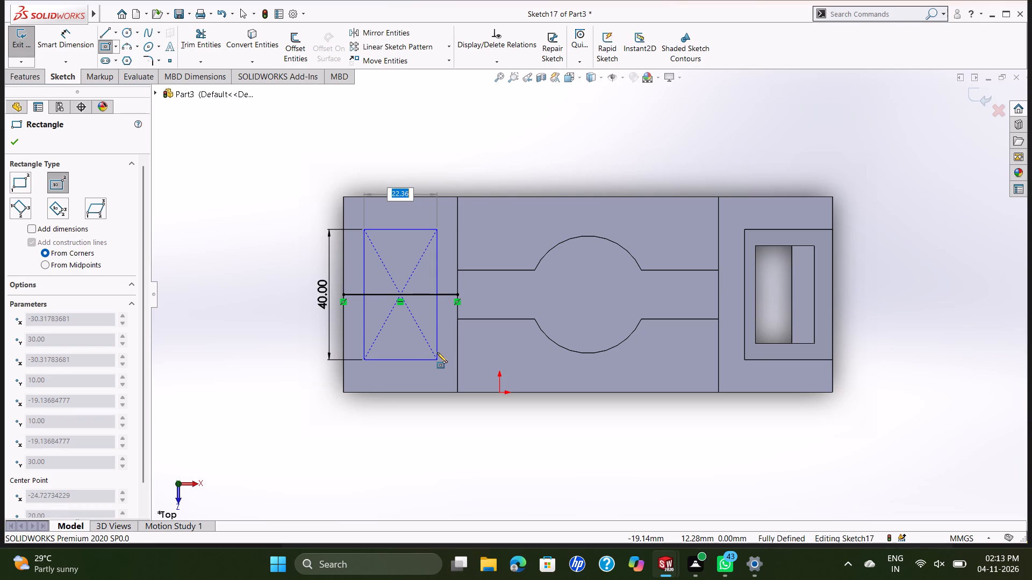
text(27)
key(Return)
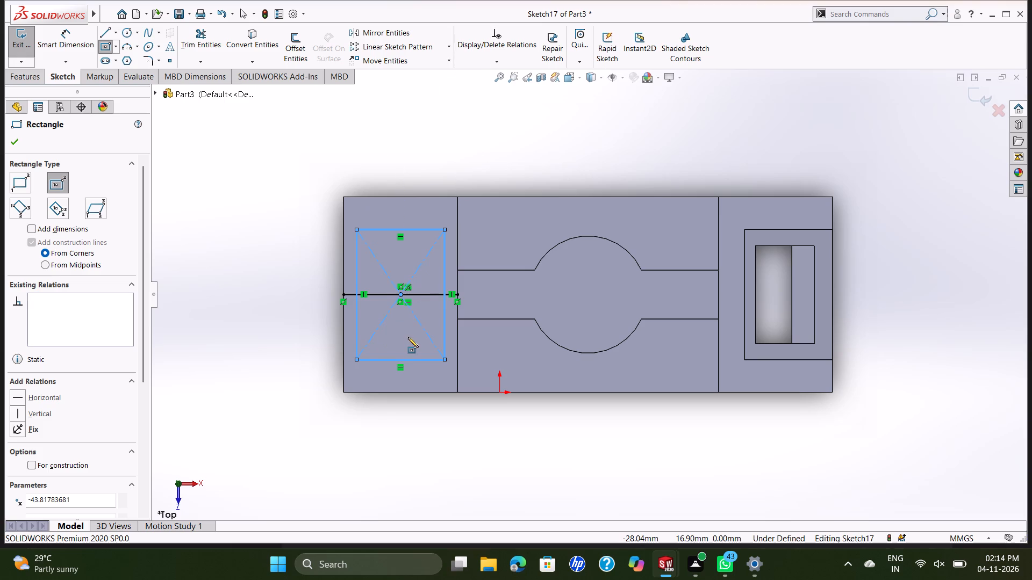
scroll(408, 337, up, 3)
scroll(495, 294, down, 3)
scroll(551, 255, down, 1)
key(Escape)
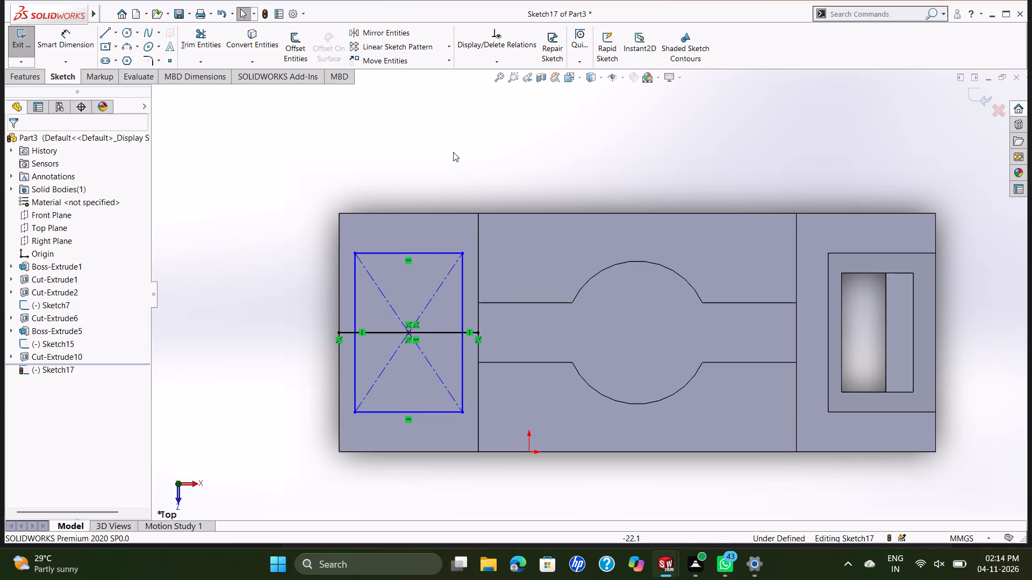
Dimension the rectangle's inner long side 5 mm from the step edge beside the slotted middle section.
click(71, 26)
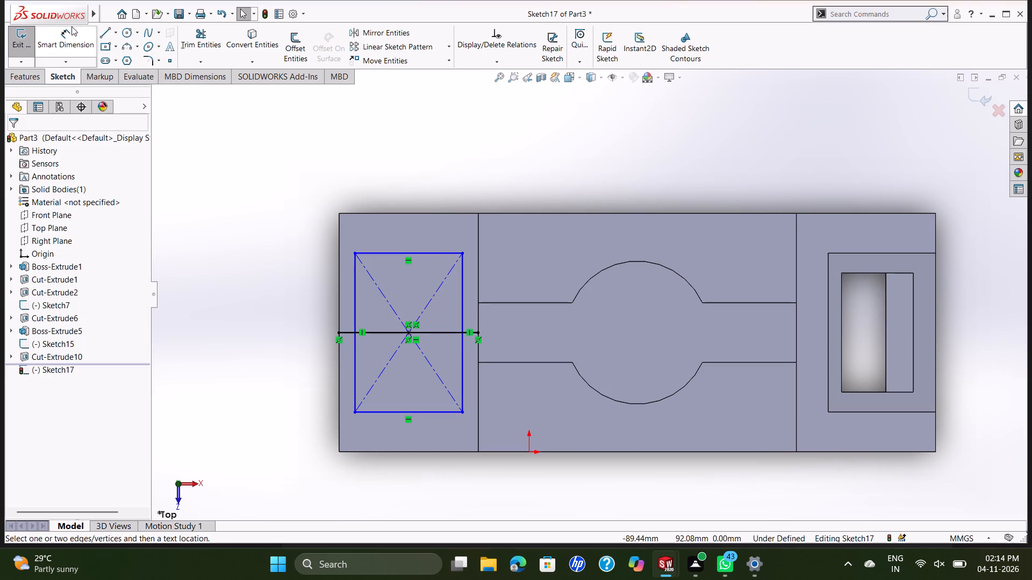
click(463, 311)
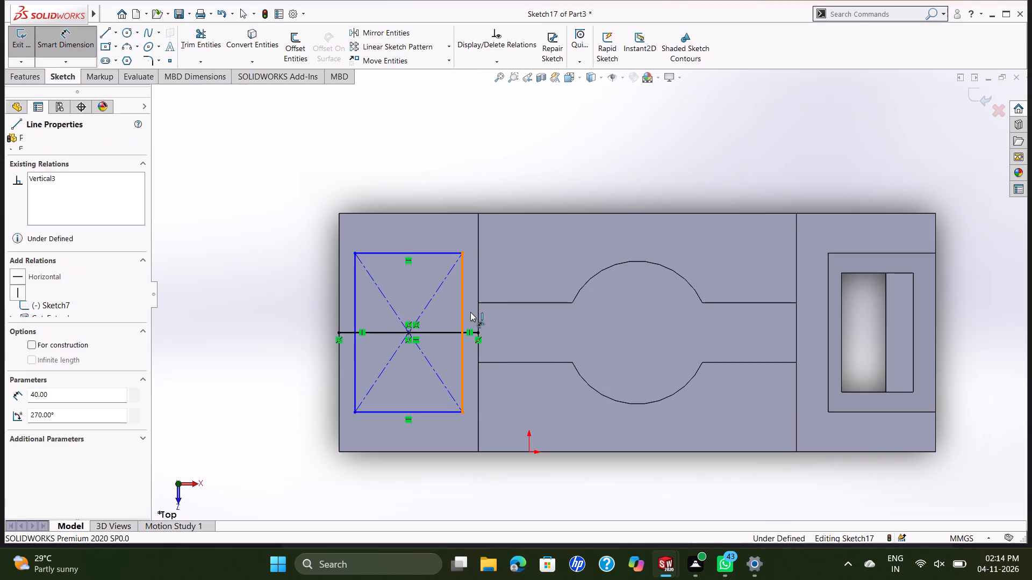
click(479, 316)
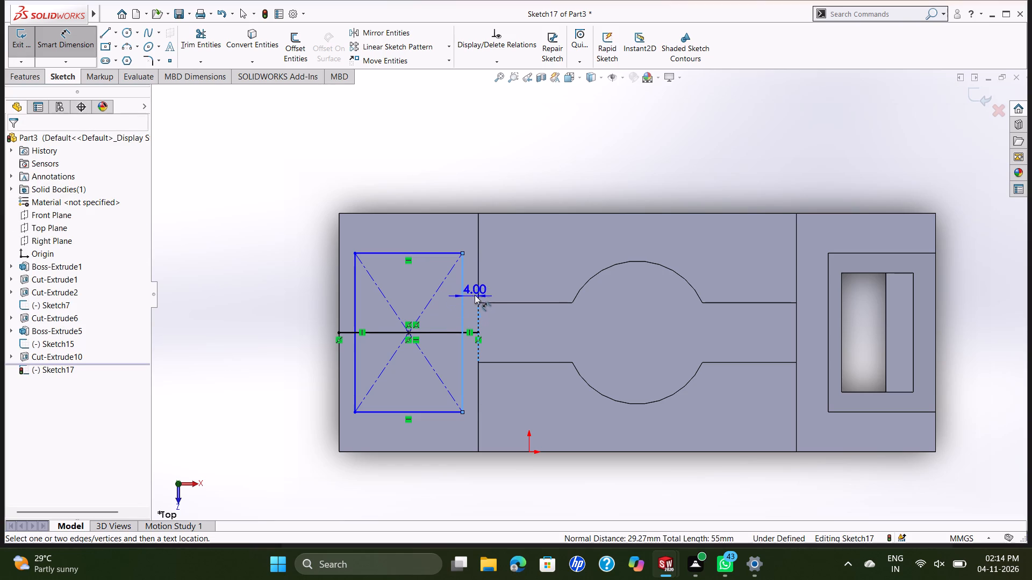
click(478, 203)
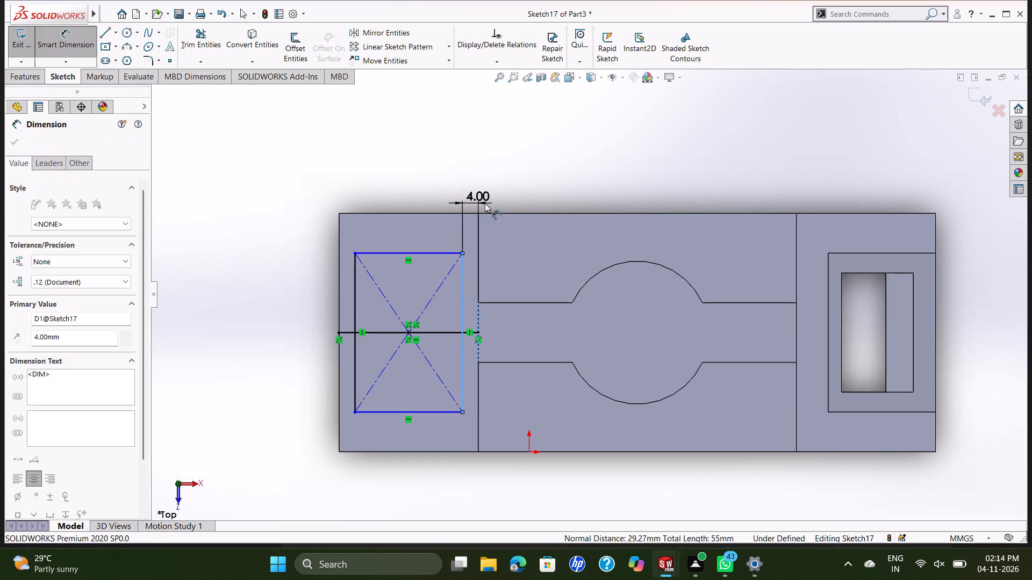
key(5)
key(Return)
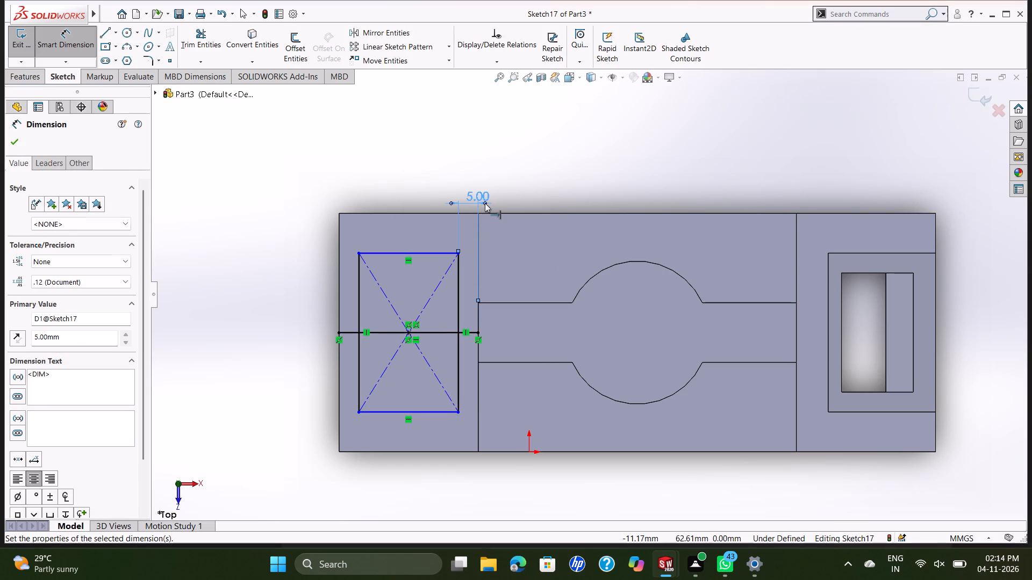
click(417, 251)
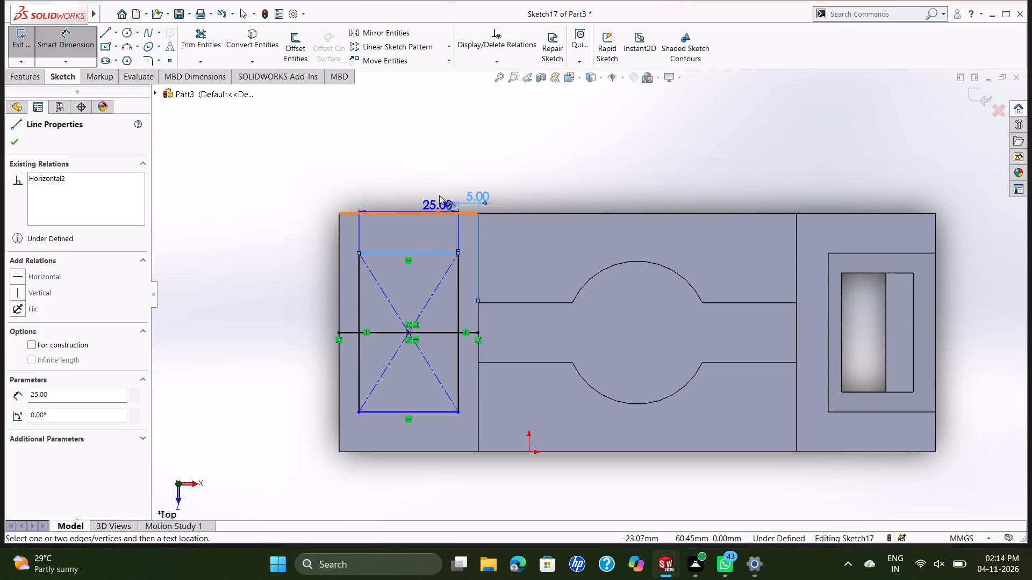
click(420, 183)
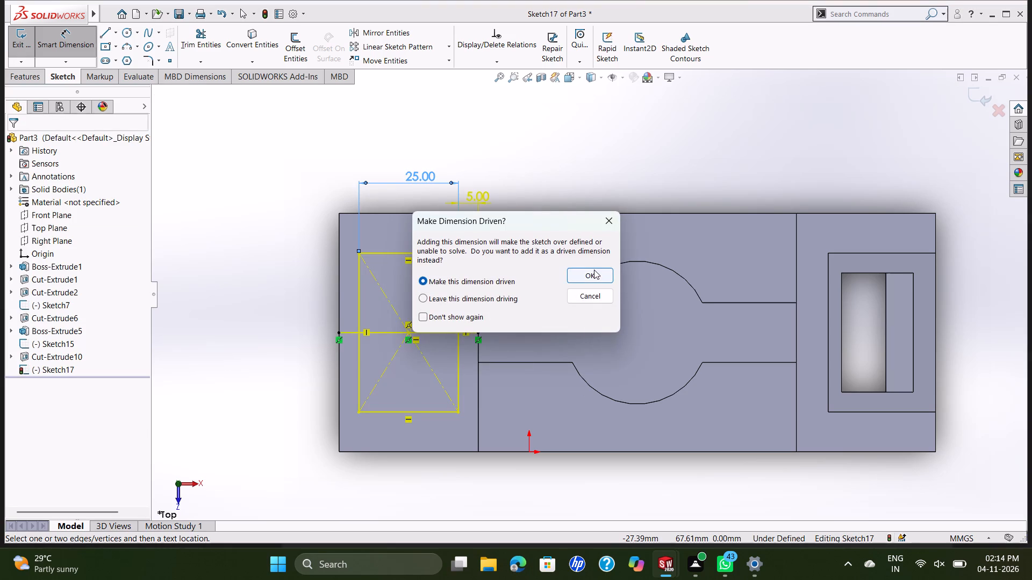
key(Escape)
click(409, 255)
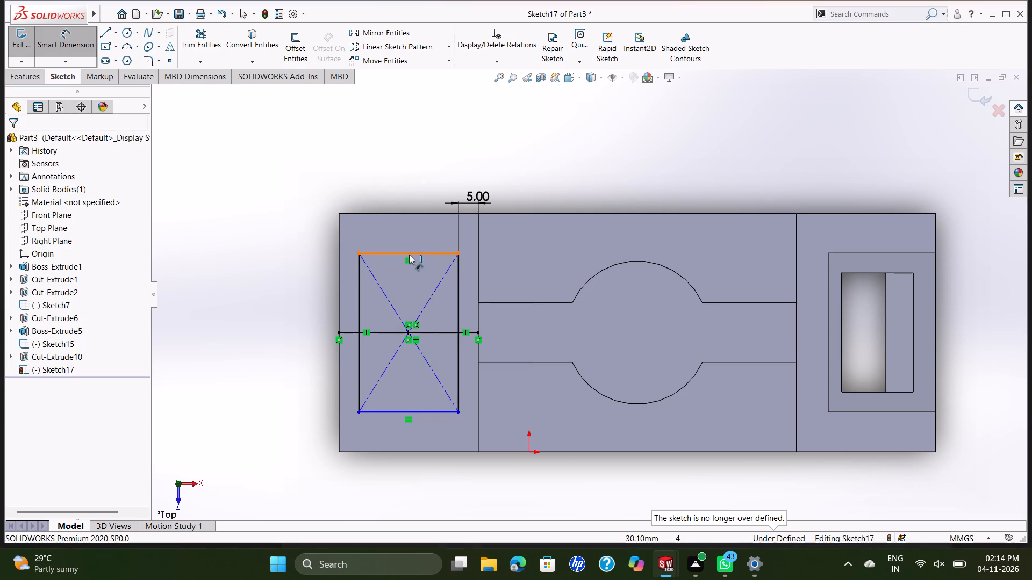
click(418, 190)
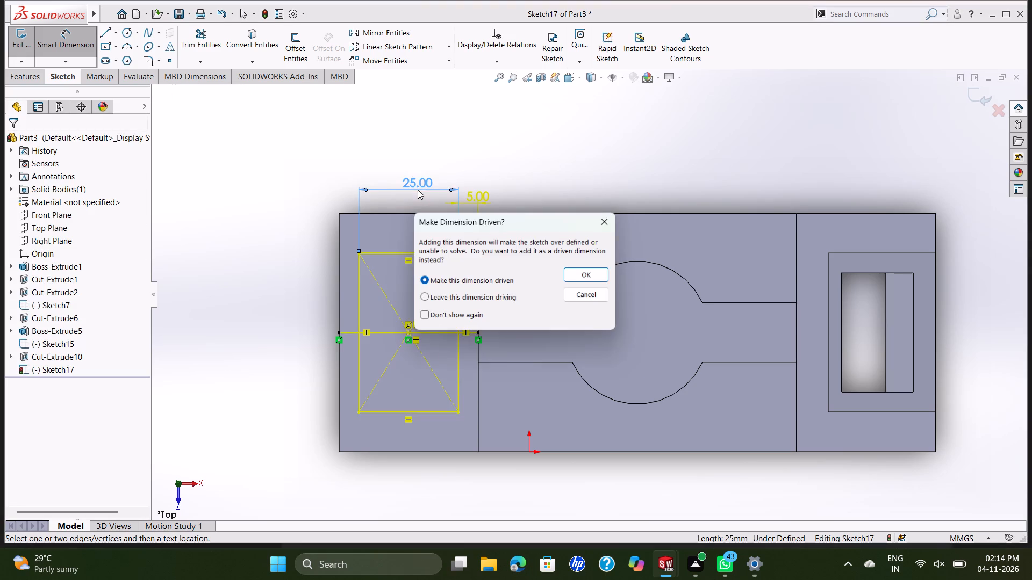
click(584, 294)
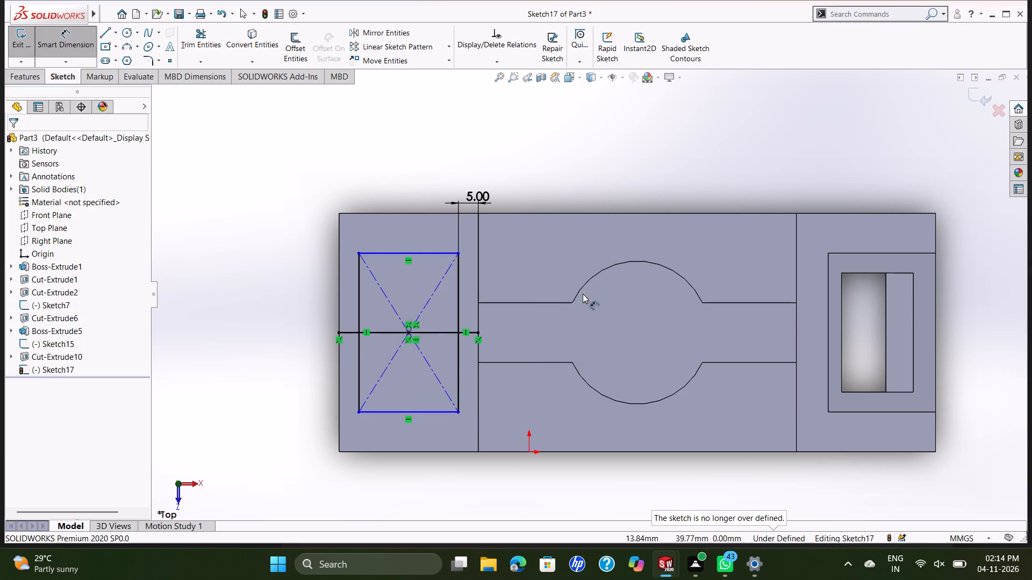
Dimension the rectangle's upper short side 10 mm from the block's upper outer edge.
click(398, 252)
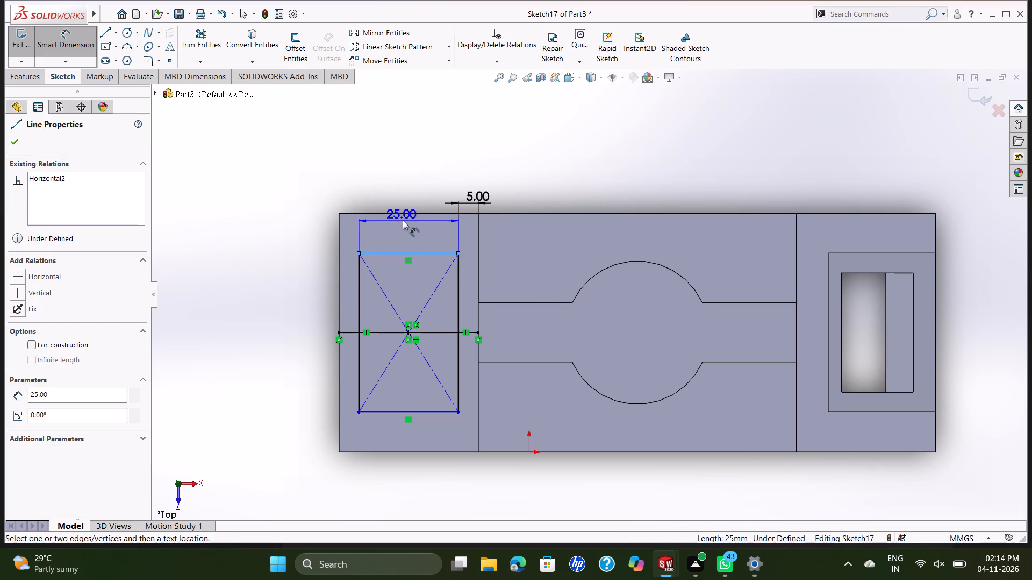
click(416, 212)
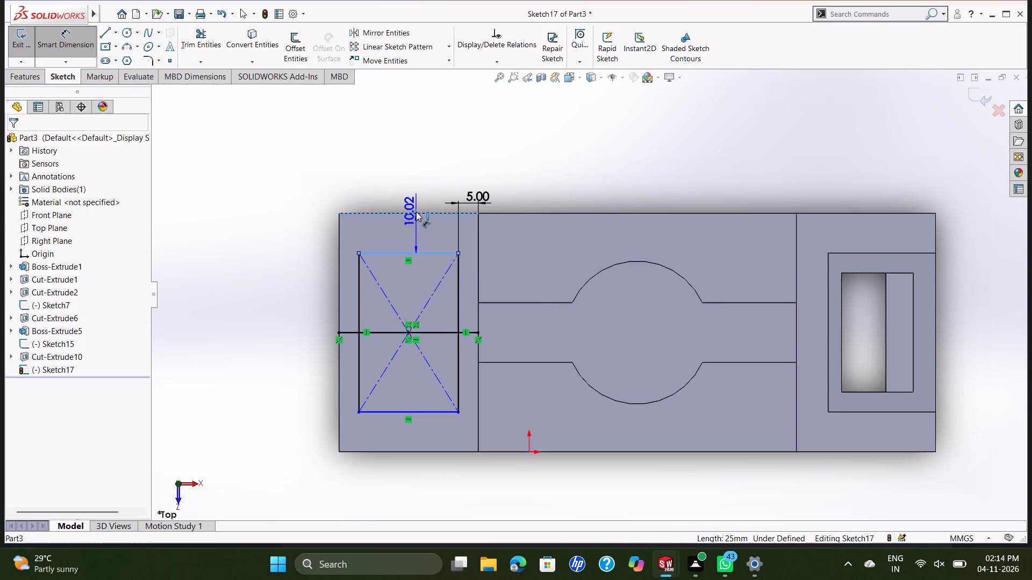
click(411, 179)
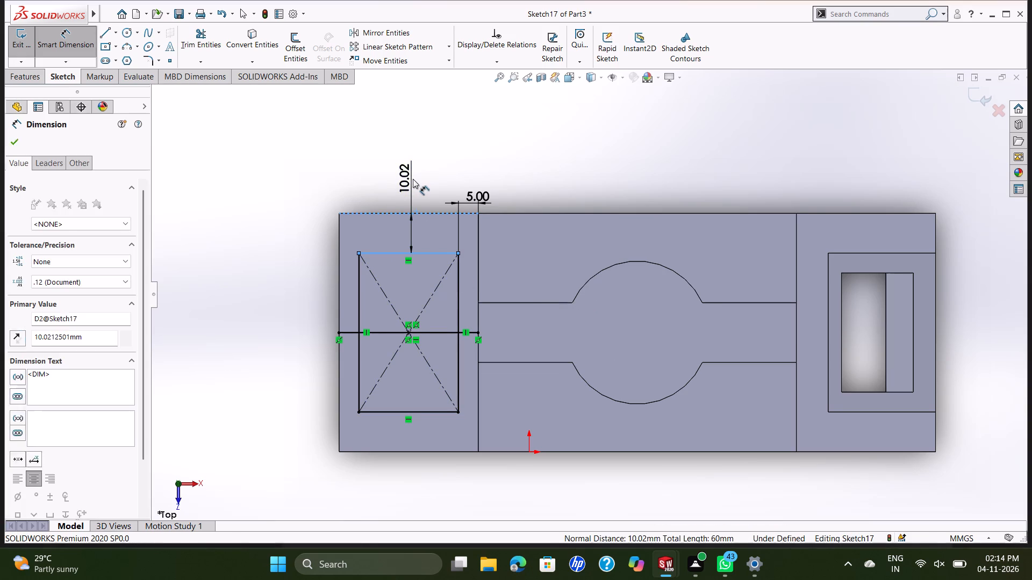
text(10)
key(Return)
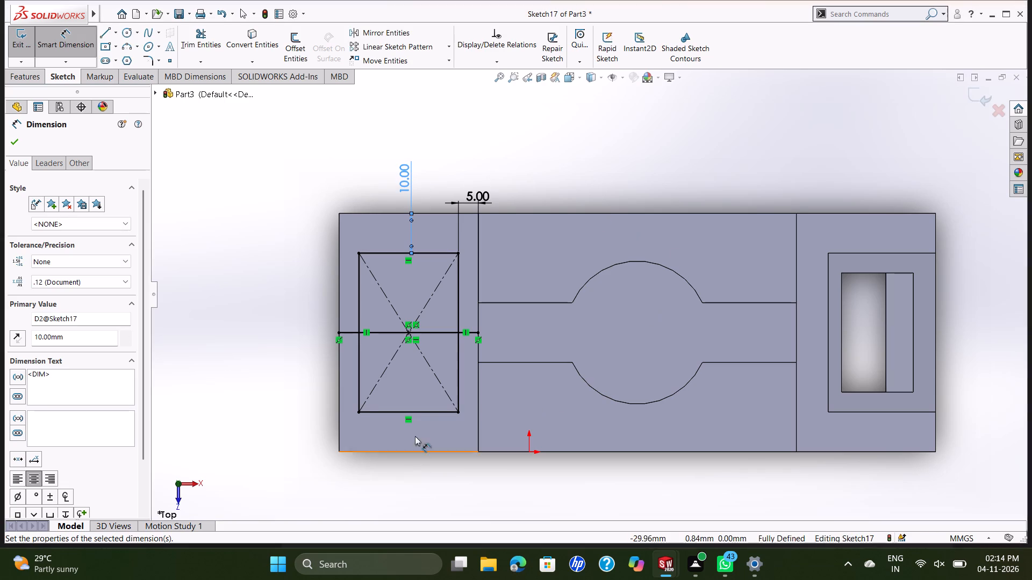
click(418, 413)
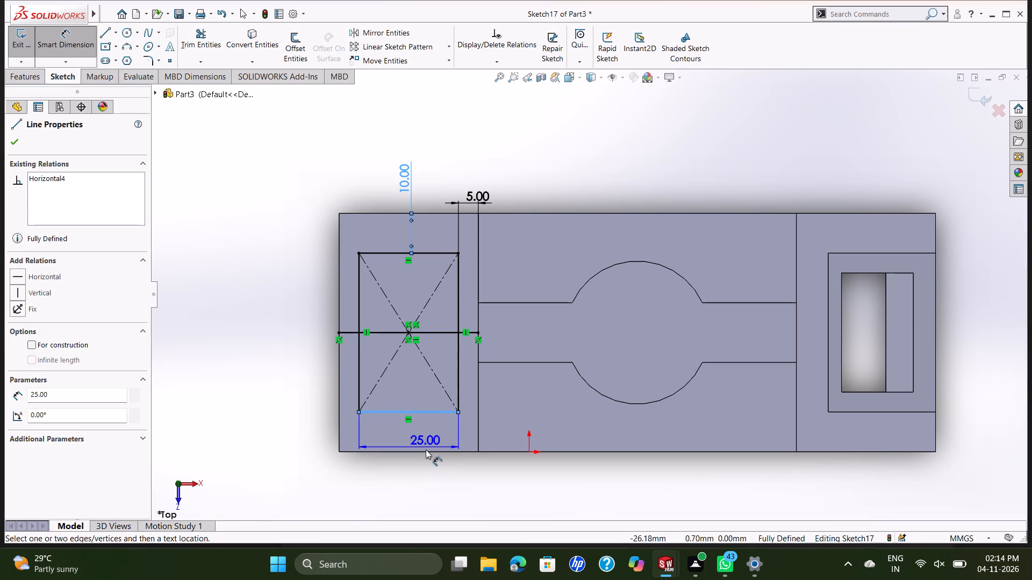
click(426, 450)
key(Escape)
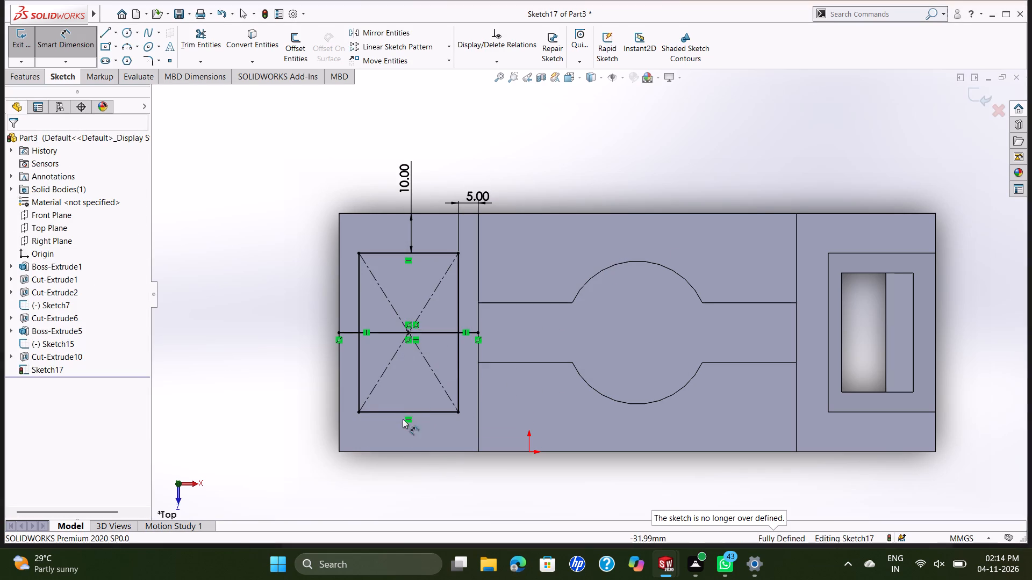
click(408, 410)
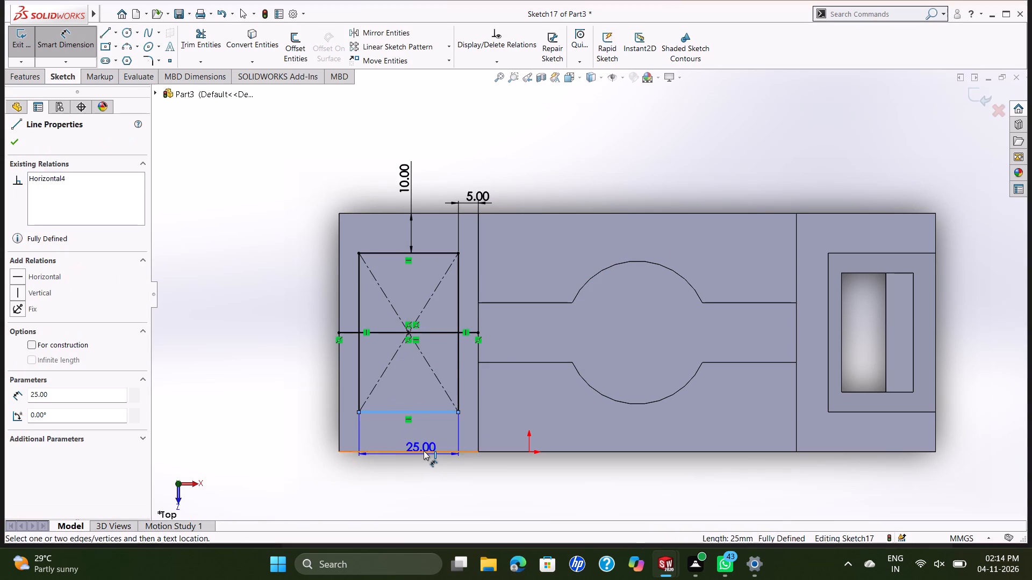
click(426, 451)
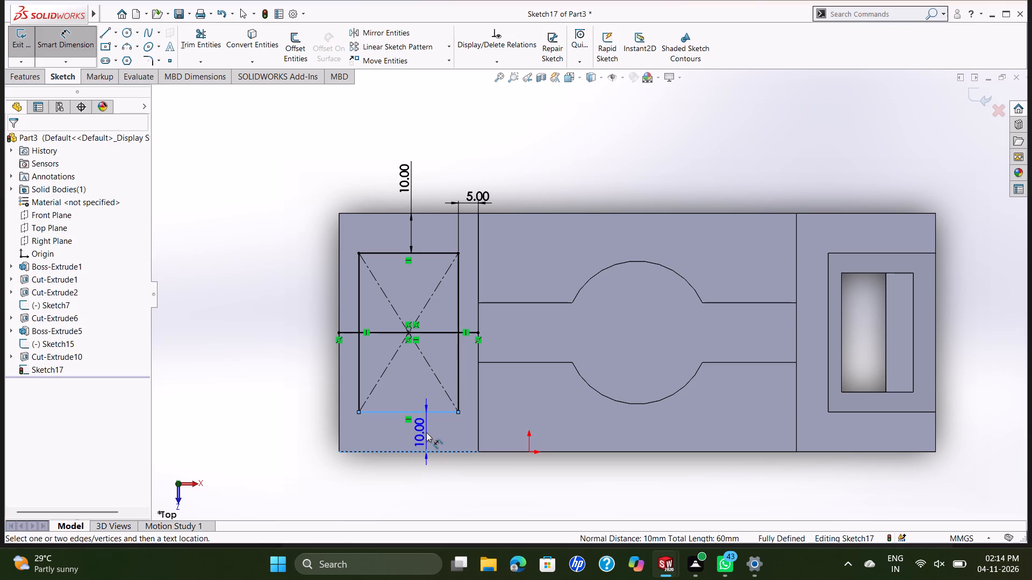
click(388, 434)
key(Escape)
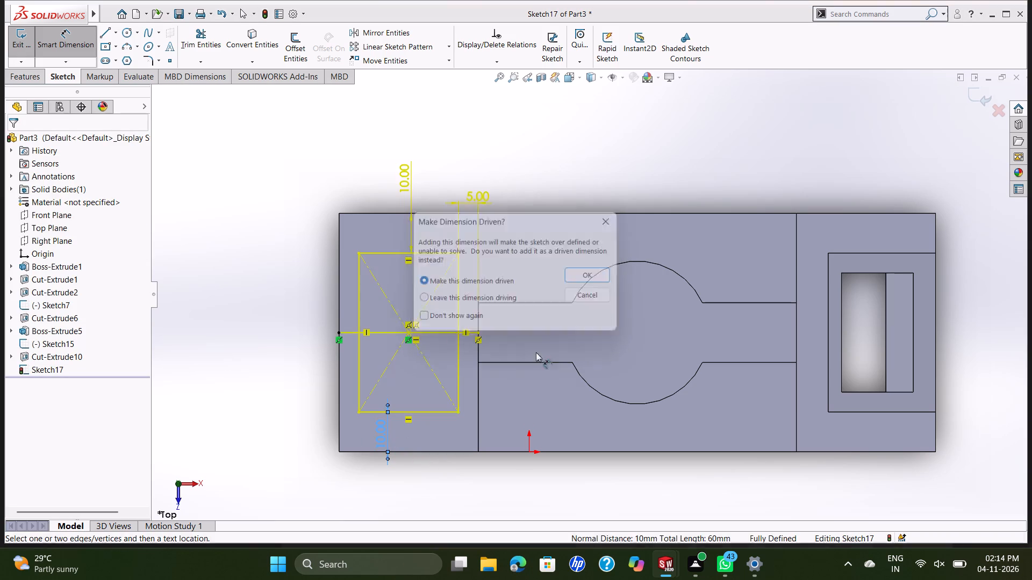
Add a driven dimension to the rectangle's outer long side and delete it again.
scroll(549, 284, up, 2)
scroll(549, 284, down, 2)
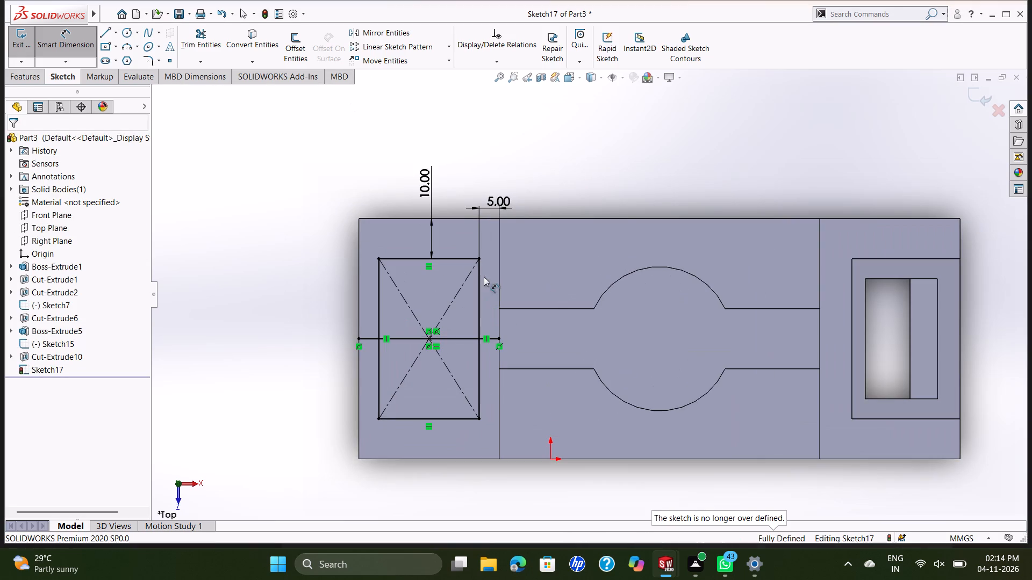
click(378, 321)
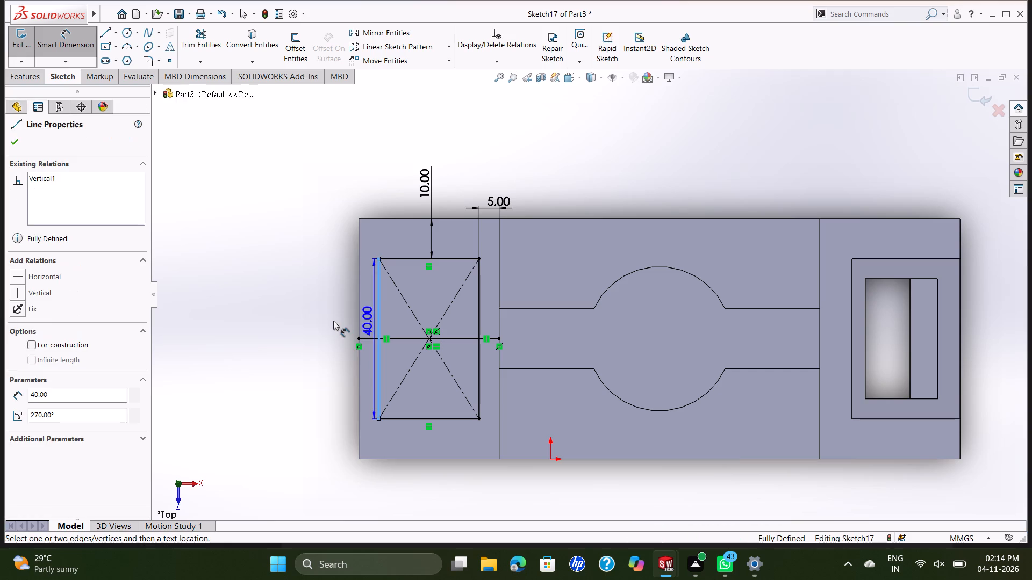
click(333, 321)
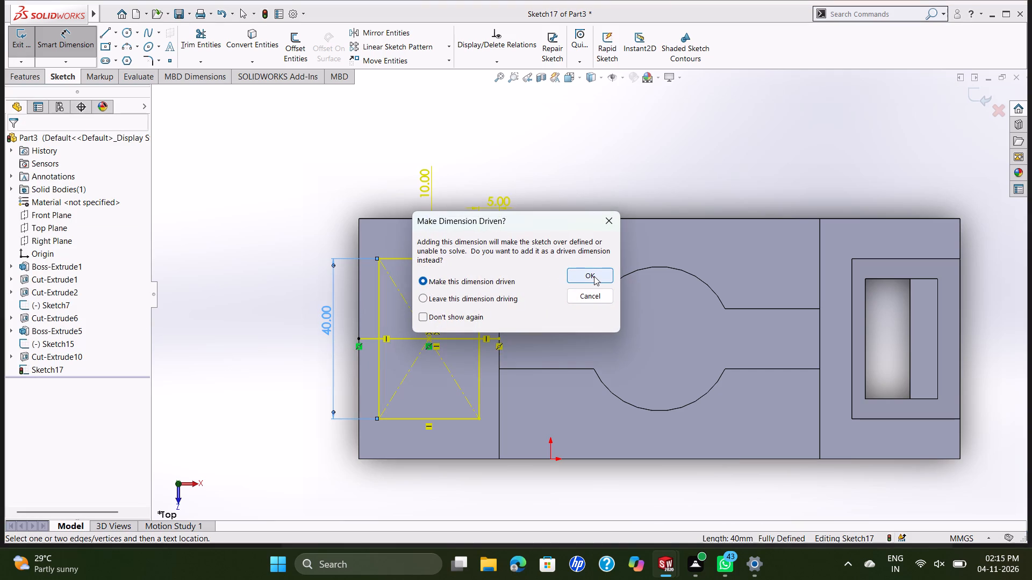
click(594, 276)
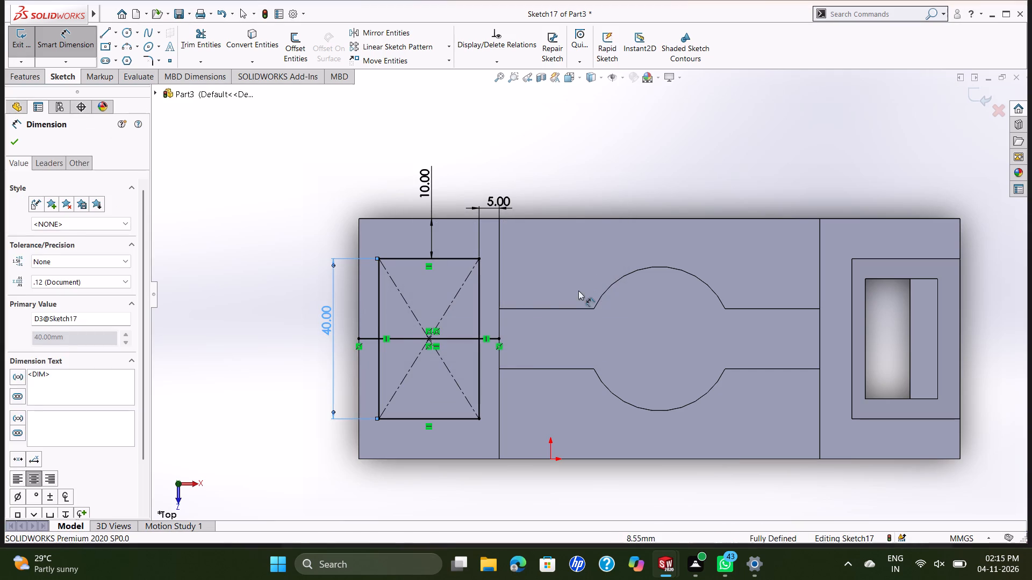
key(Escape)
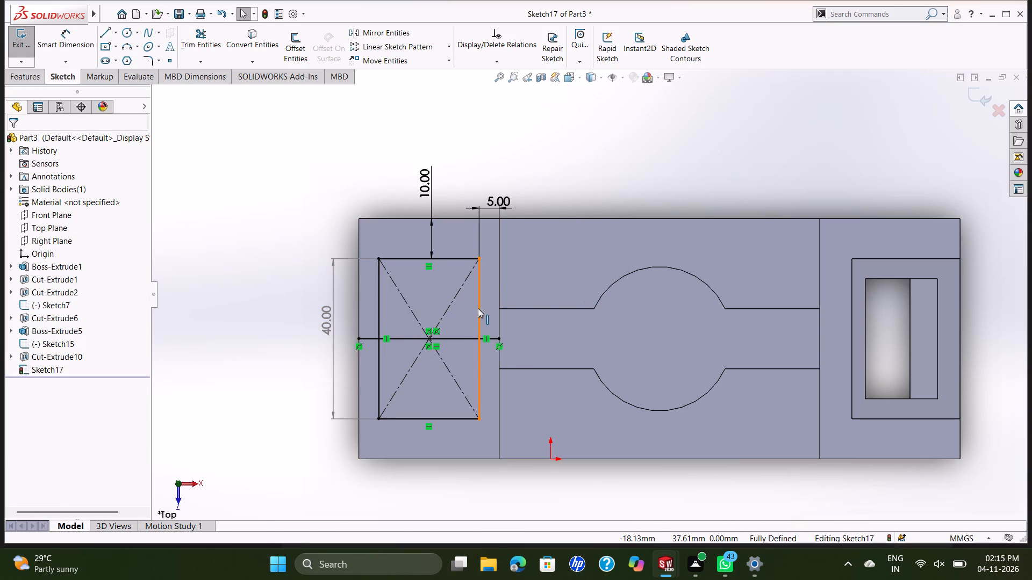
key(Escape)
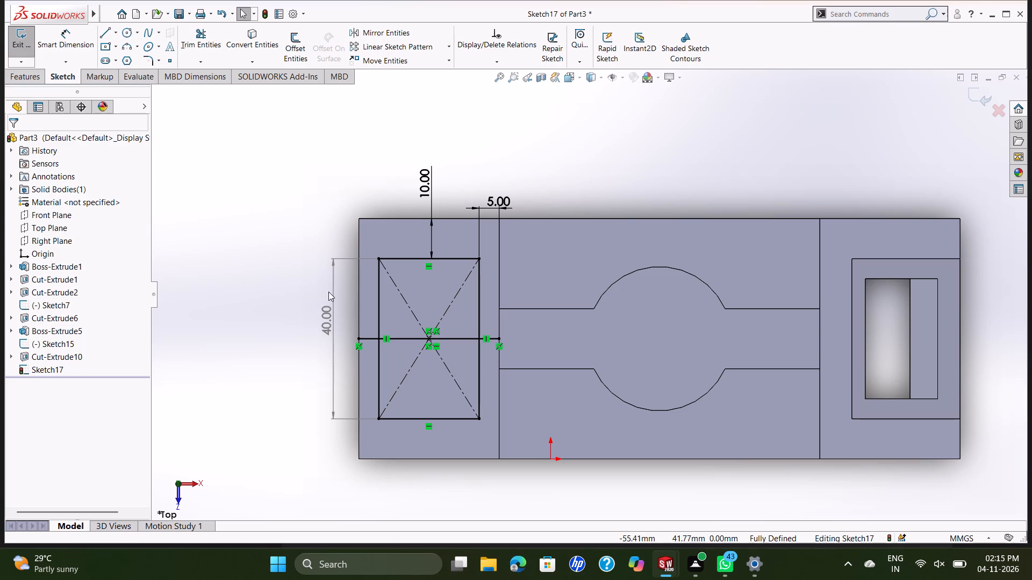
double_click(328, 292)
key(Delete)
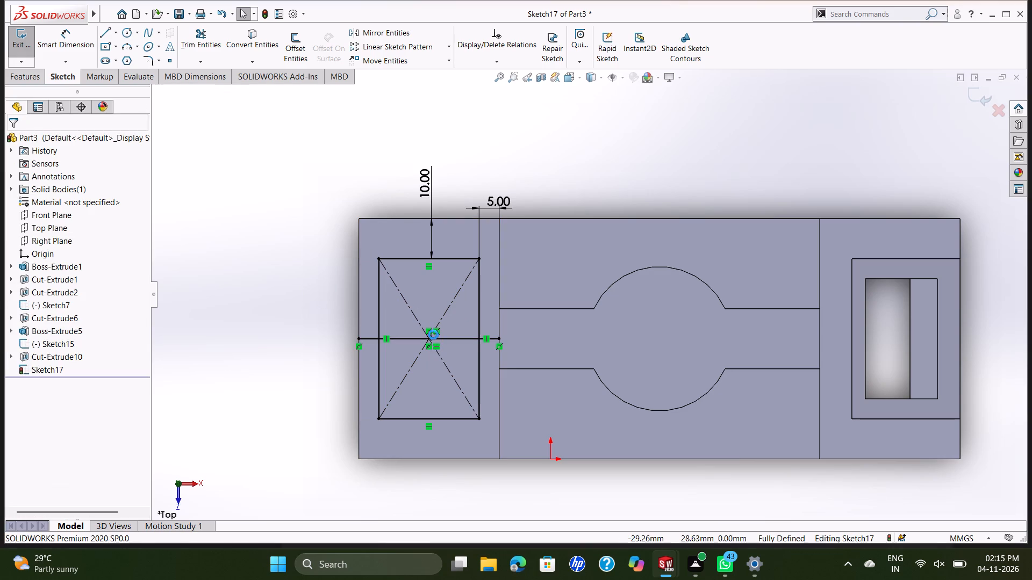
Delete the horizontal line running through the rectangle's centre.
click(439, 342)
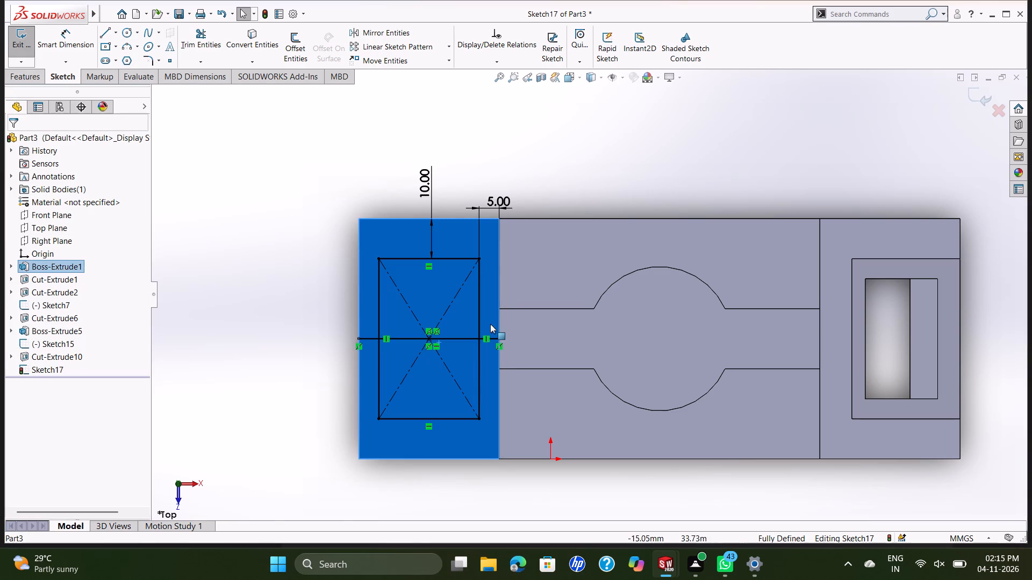
key(Escape)
click(458, 340)
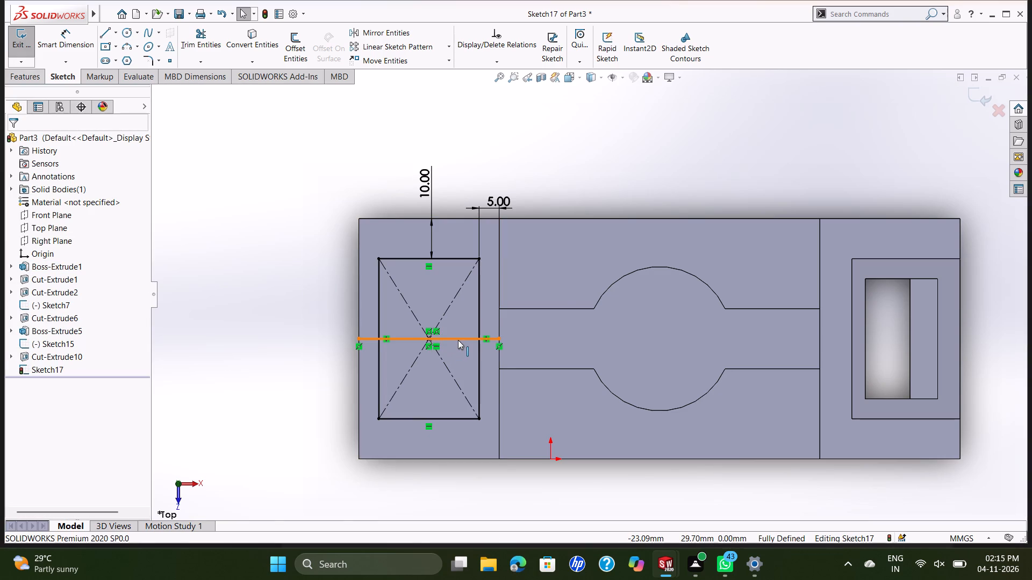
key(Delete)
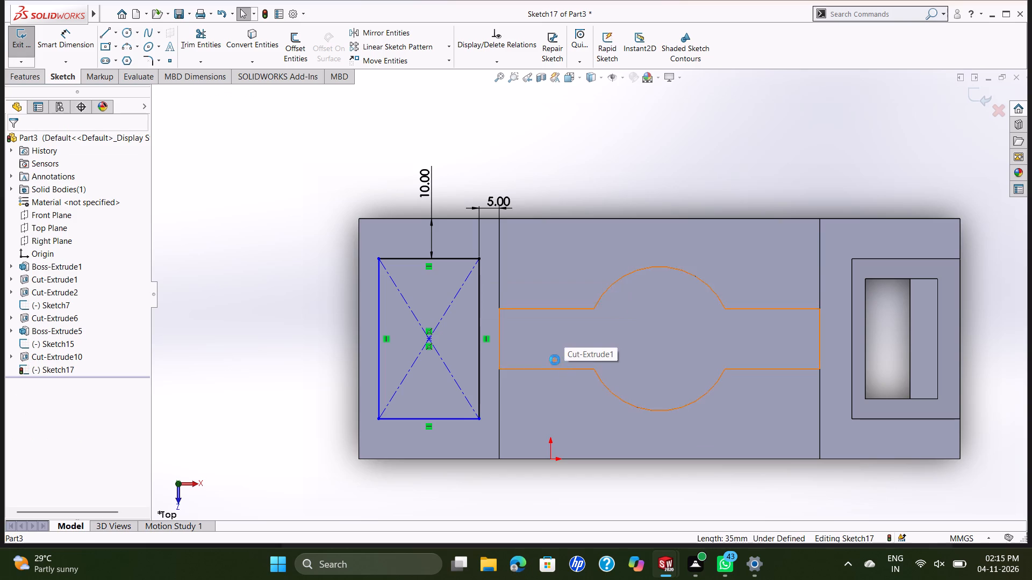
Dimension the rectangle's outer long side at 40 mm as a driving dimension.
click(66, 37)
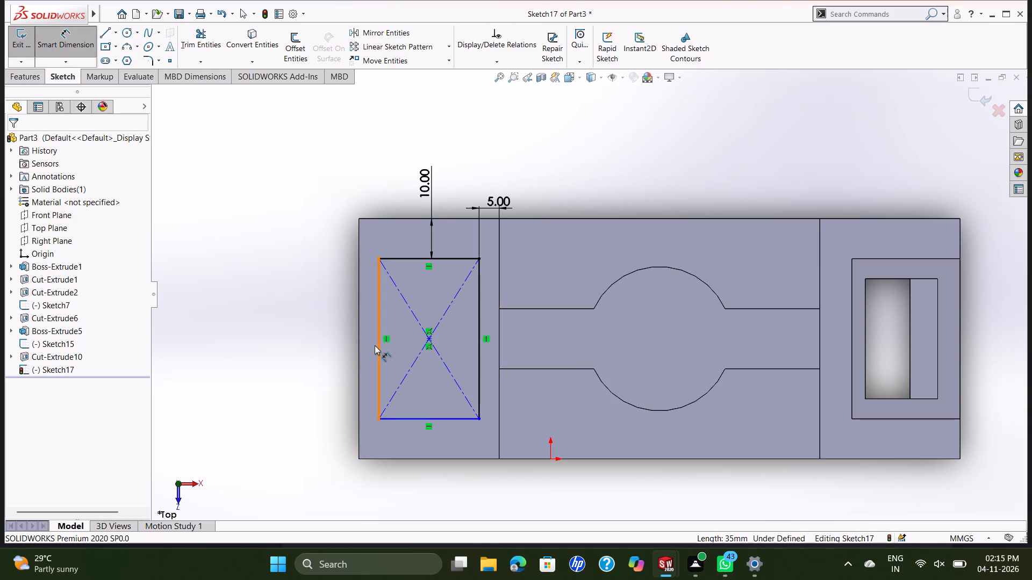
click(378, 345)
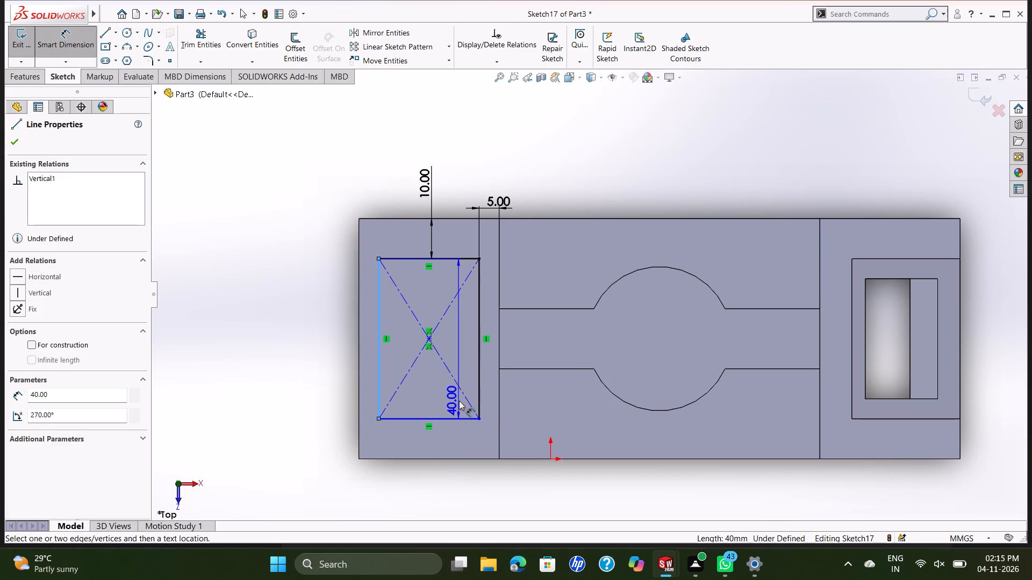
click(299, 354)
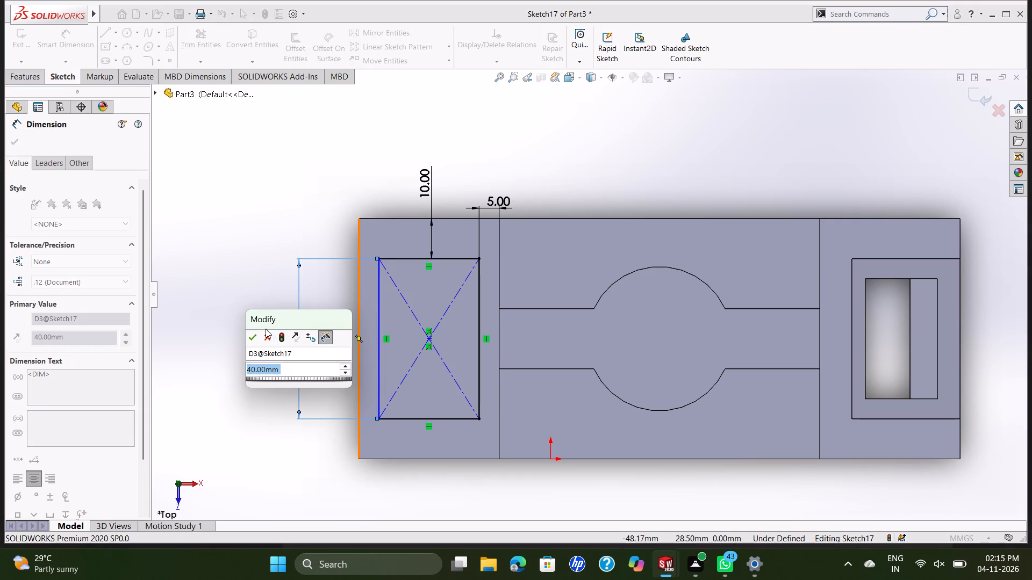
click(250, 342)
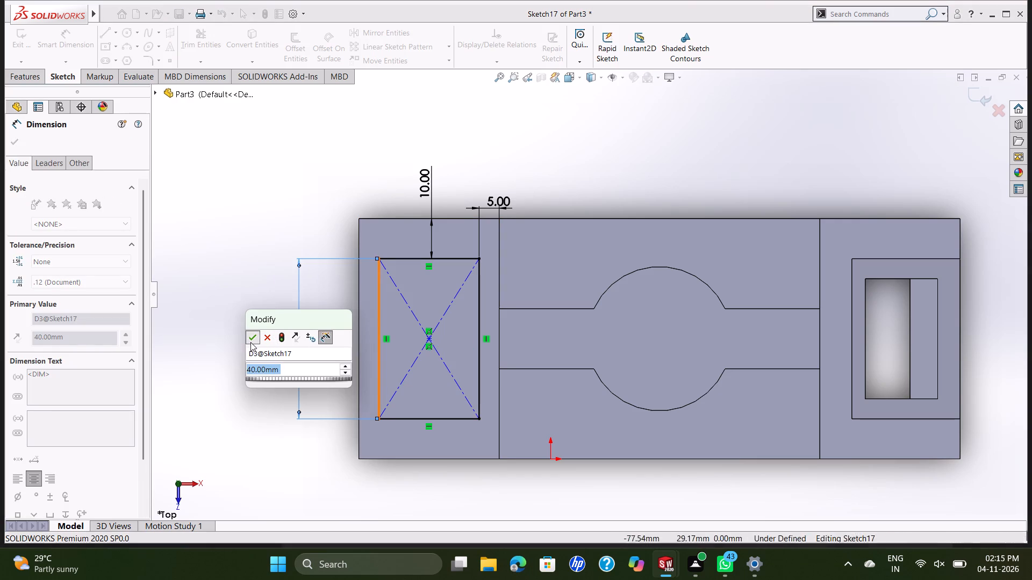
Dimension the rectangle's width between its two long sides at 25 mm.
click(377, 340)
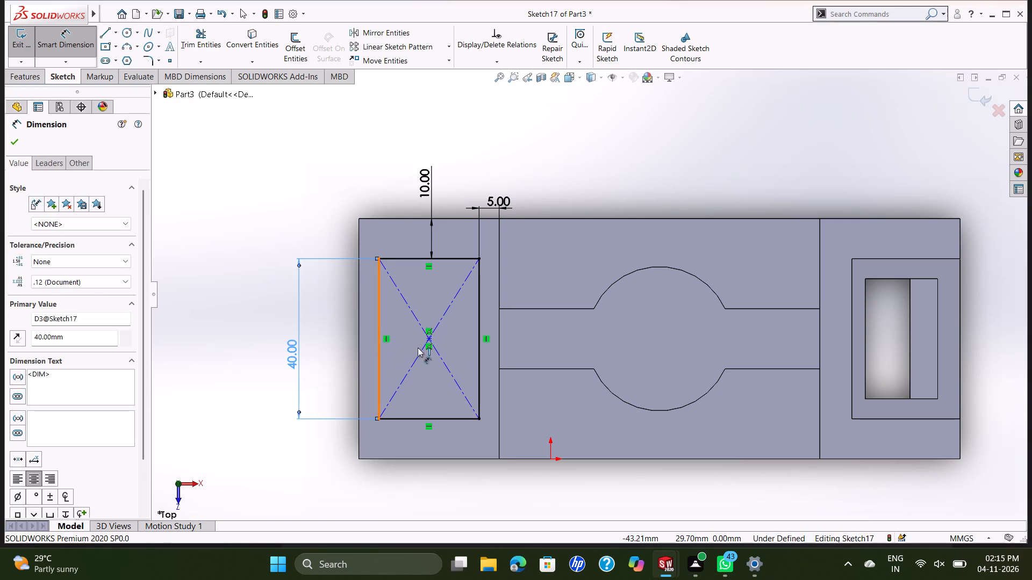
click(479, 366)
click(451, 484)
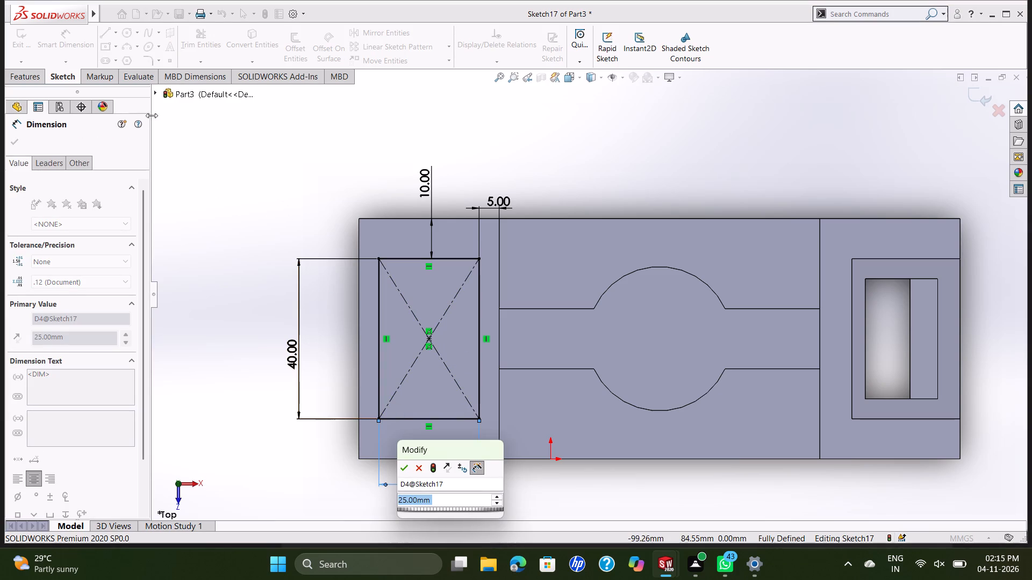
click(398, 473)
click(397, 470)
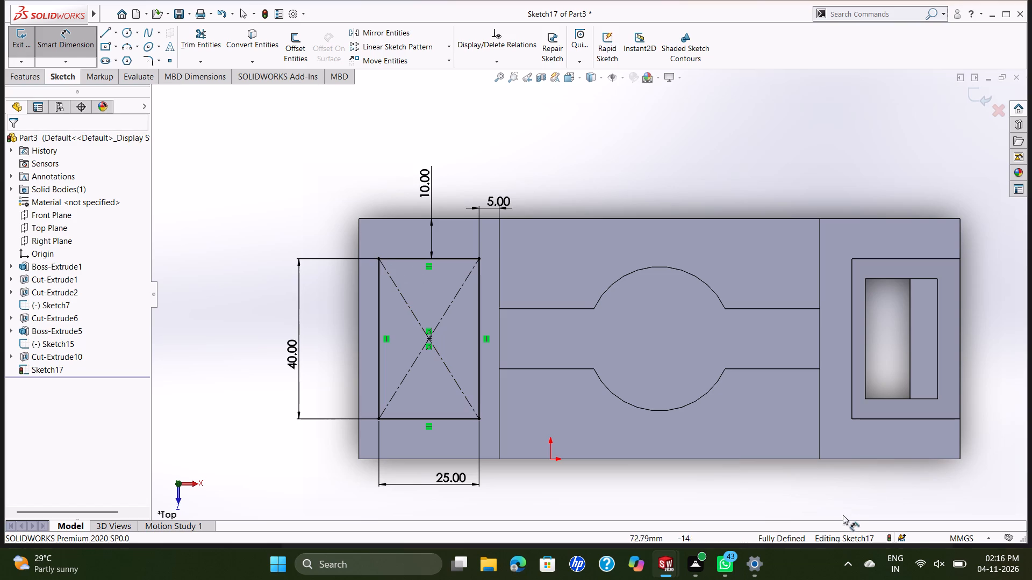
key(Escape)
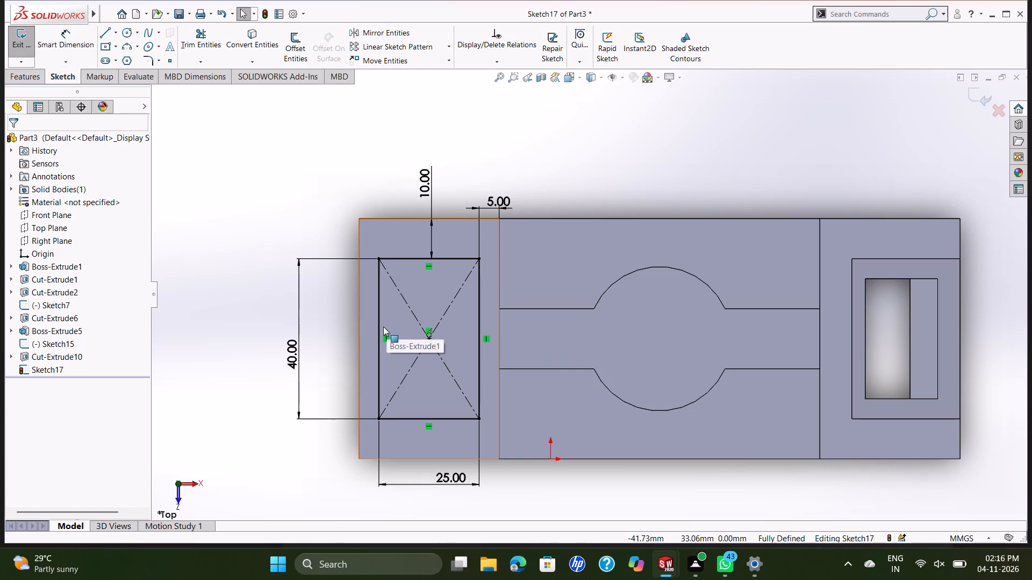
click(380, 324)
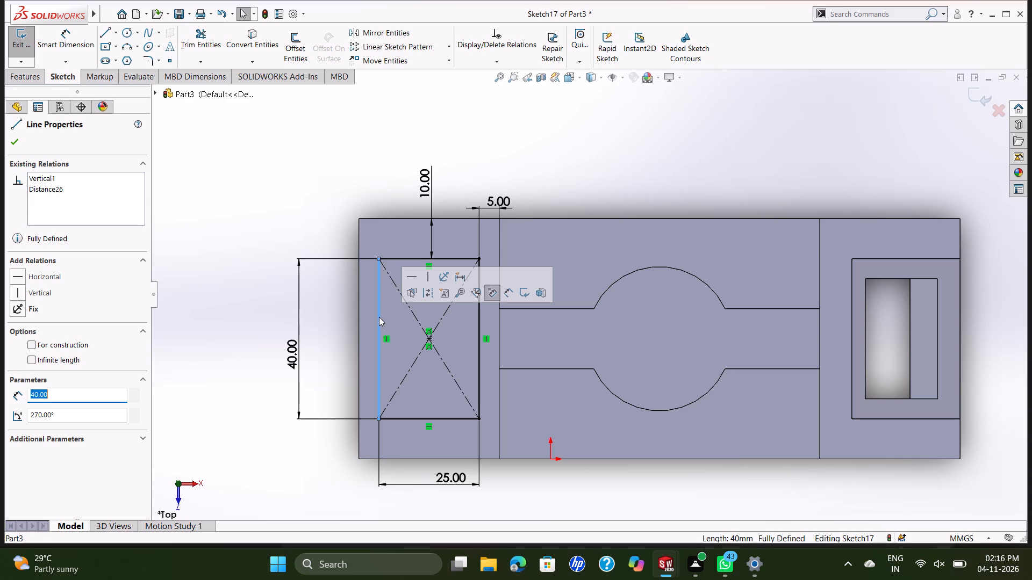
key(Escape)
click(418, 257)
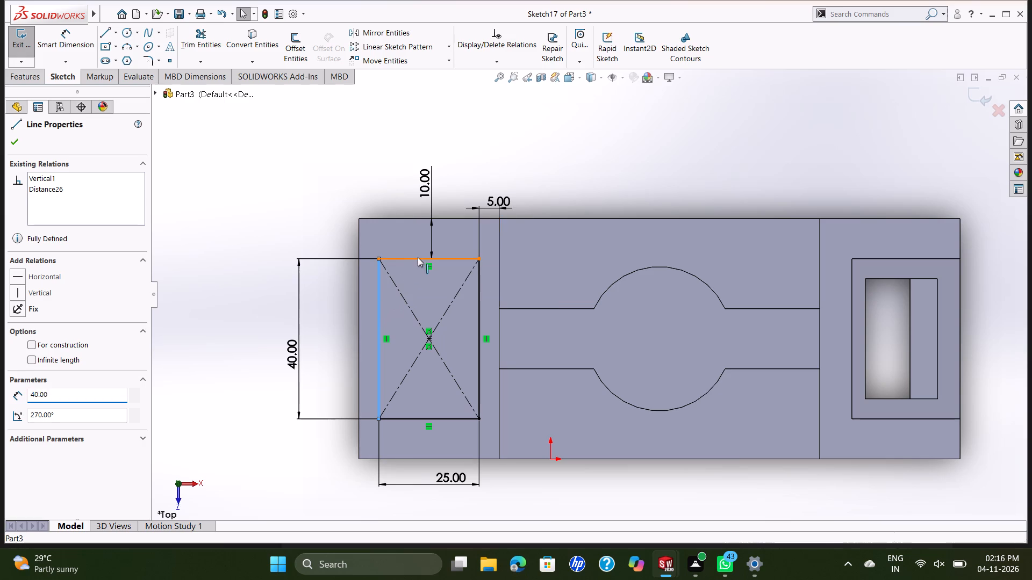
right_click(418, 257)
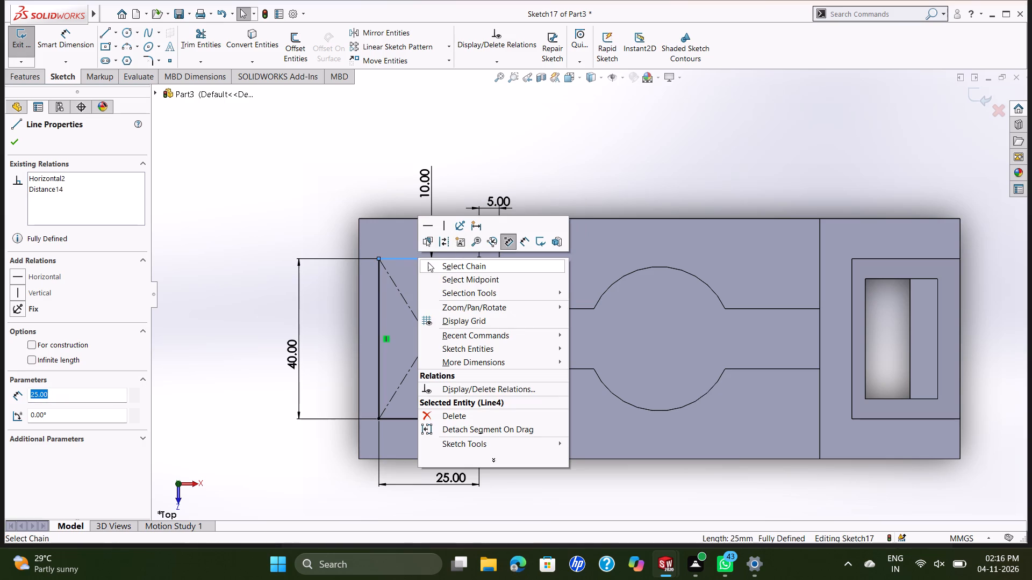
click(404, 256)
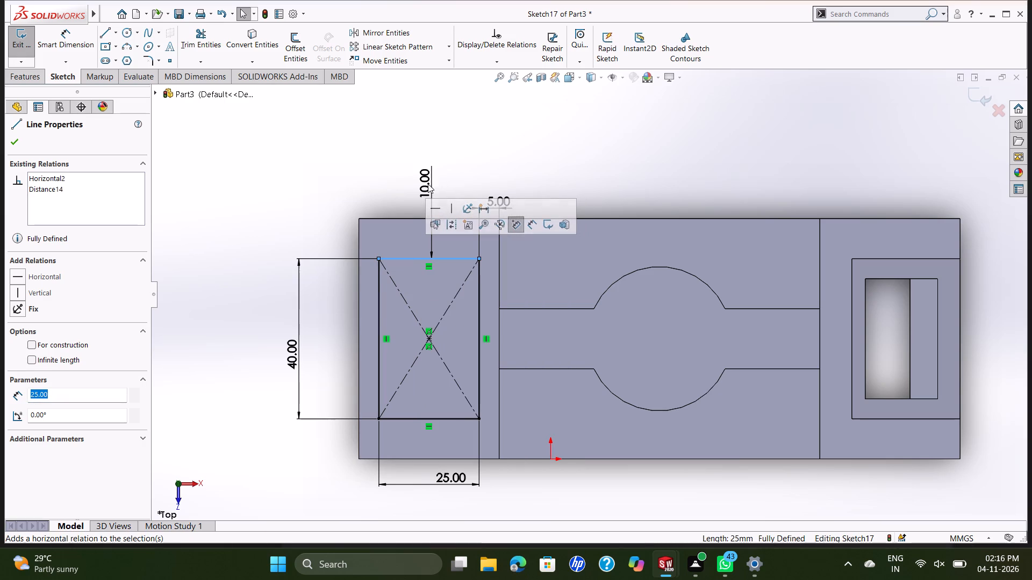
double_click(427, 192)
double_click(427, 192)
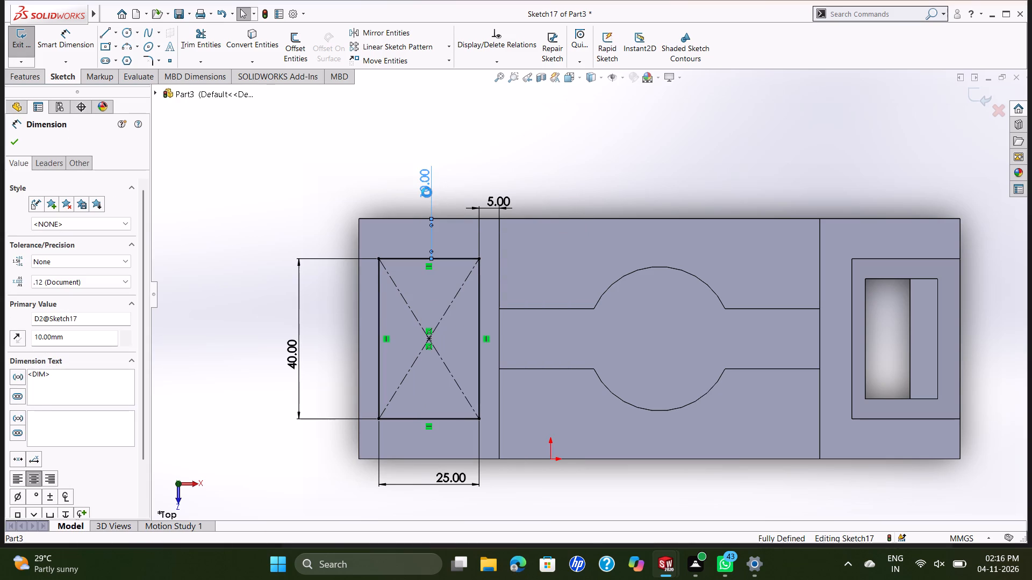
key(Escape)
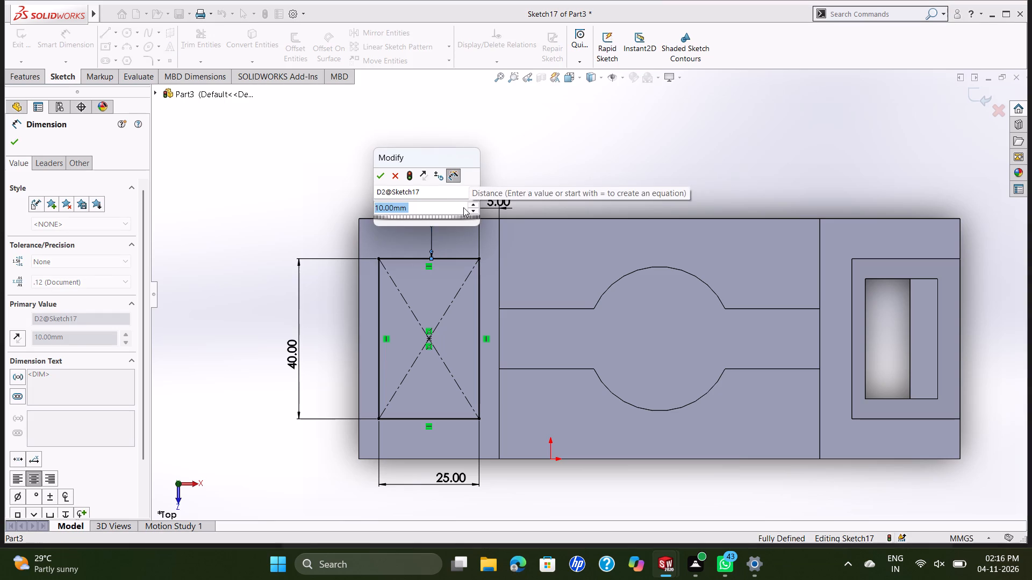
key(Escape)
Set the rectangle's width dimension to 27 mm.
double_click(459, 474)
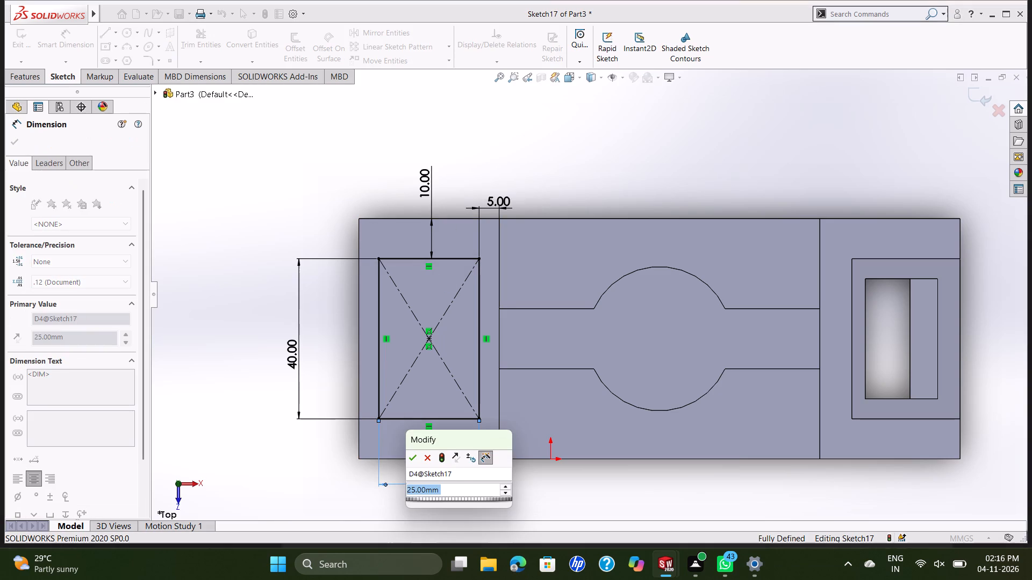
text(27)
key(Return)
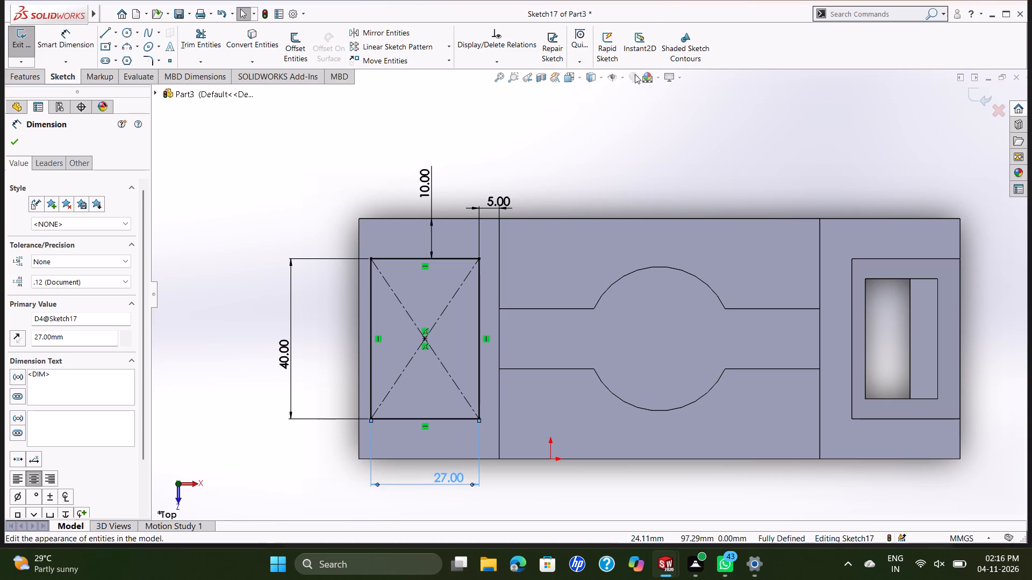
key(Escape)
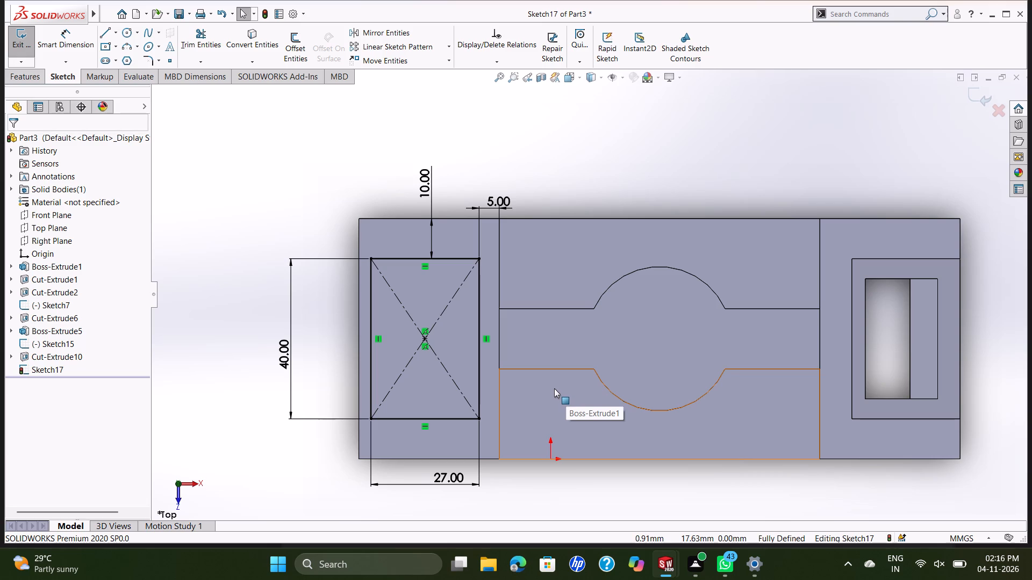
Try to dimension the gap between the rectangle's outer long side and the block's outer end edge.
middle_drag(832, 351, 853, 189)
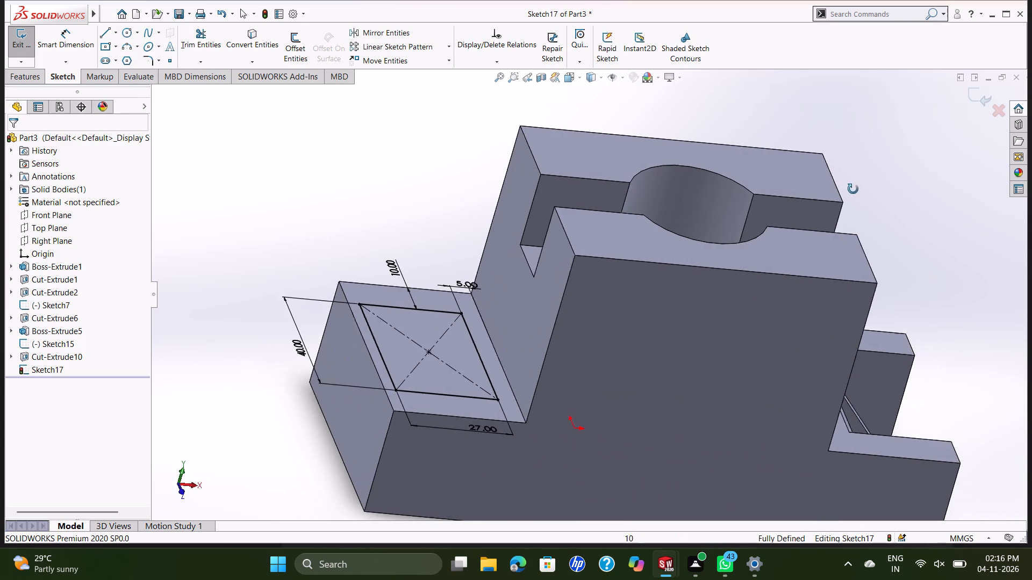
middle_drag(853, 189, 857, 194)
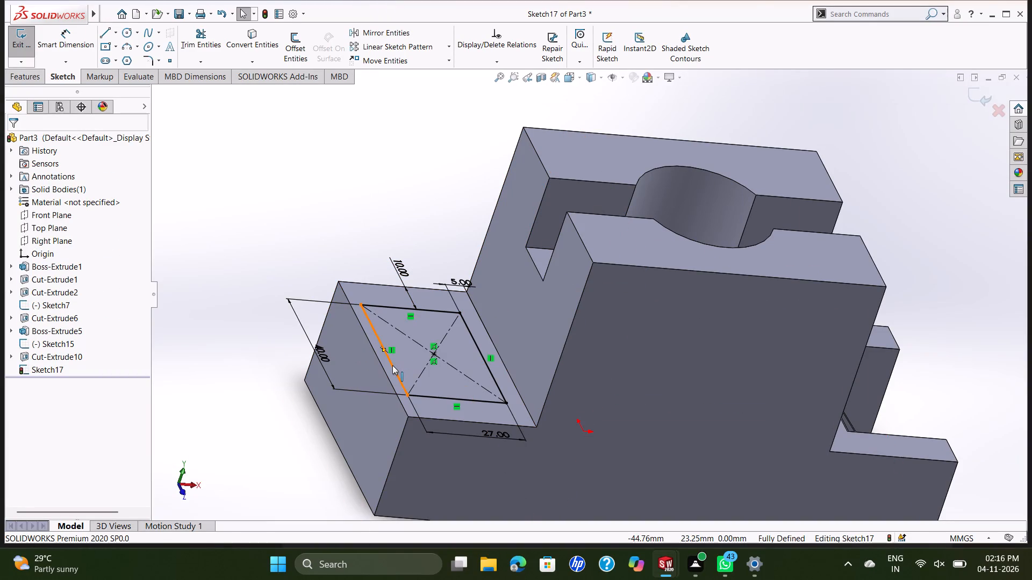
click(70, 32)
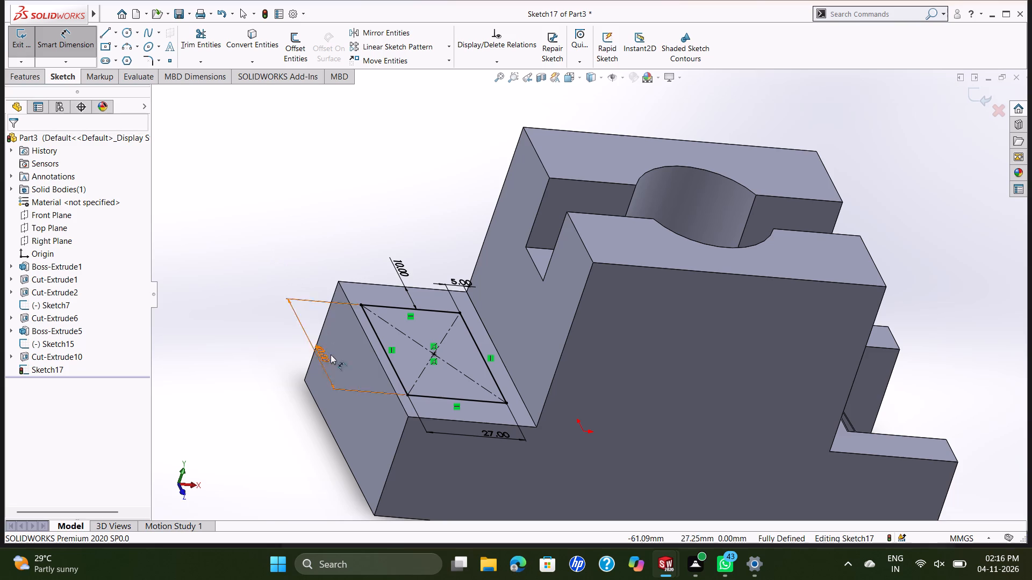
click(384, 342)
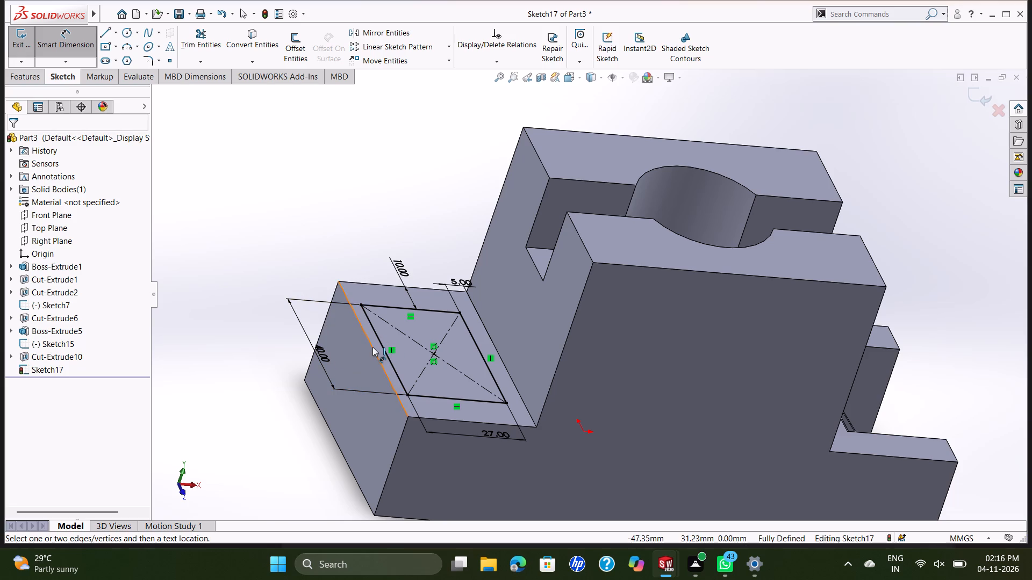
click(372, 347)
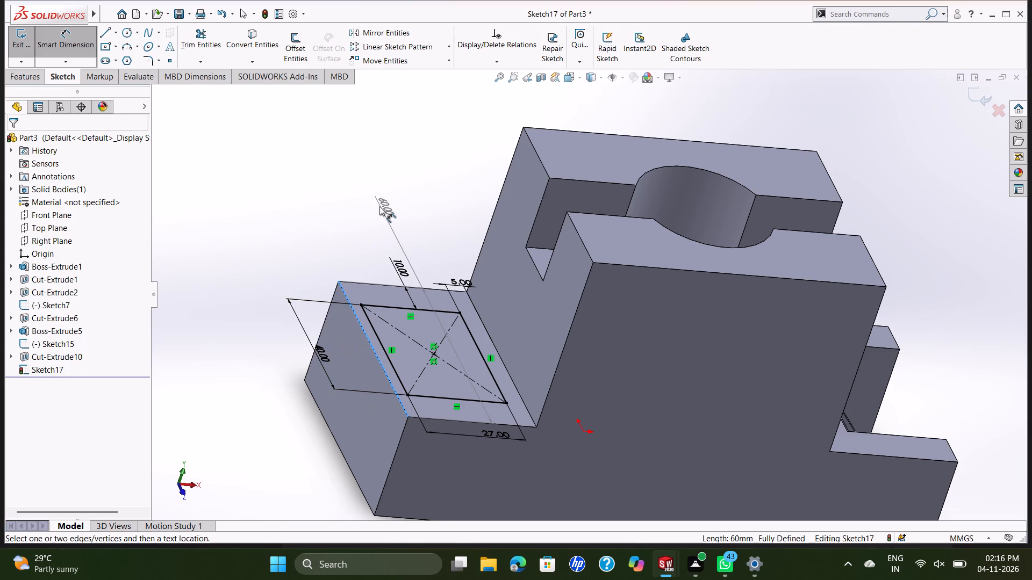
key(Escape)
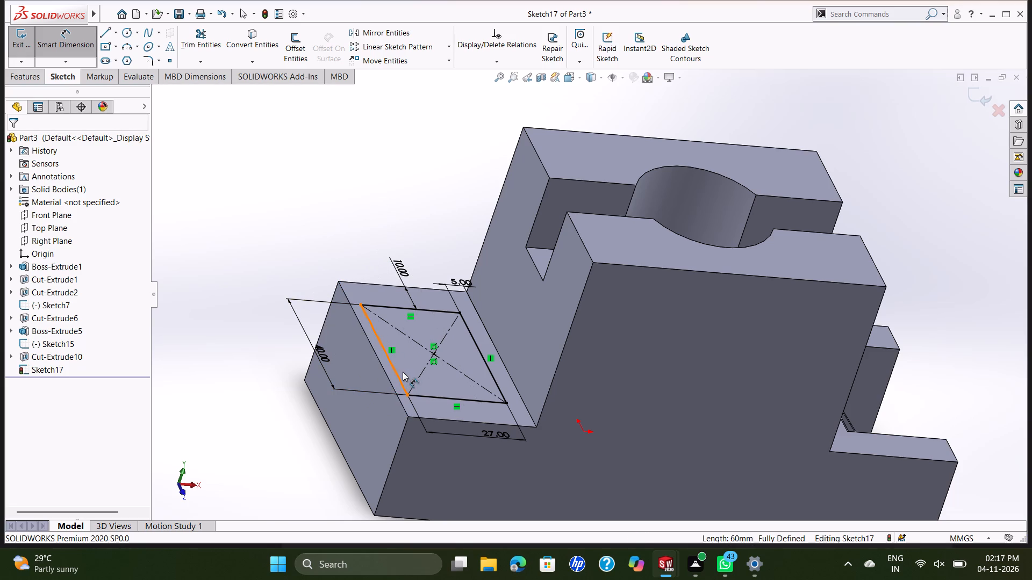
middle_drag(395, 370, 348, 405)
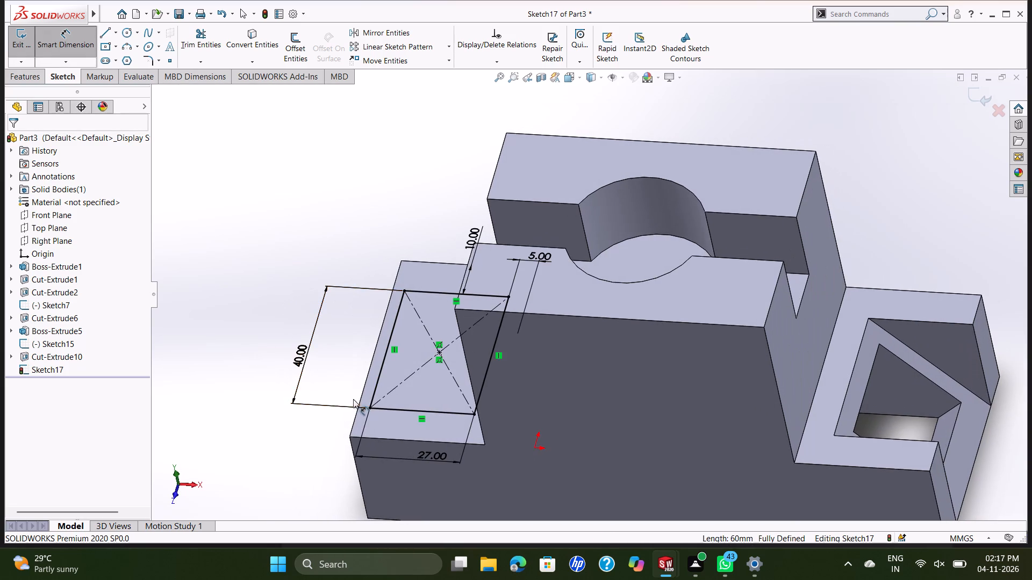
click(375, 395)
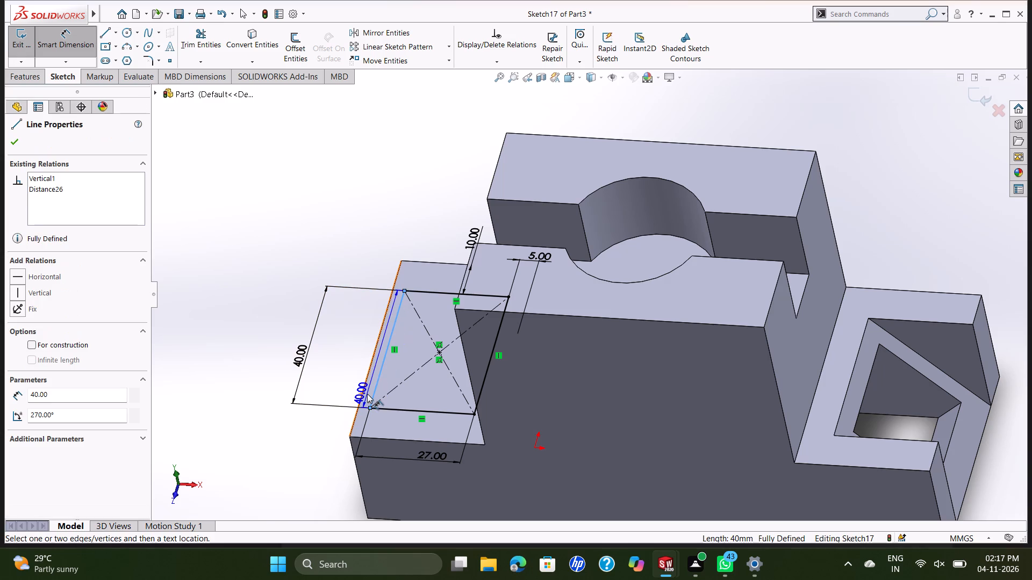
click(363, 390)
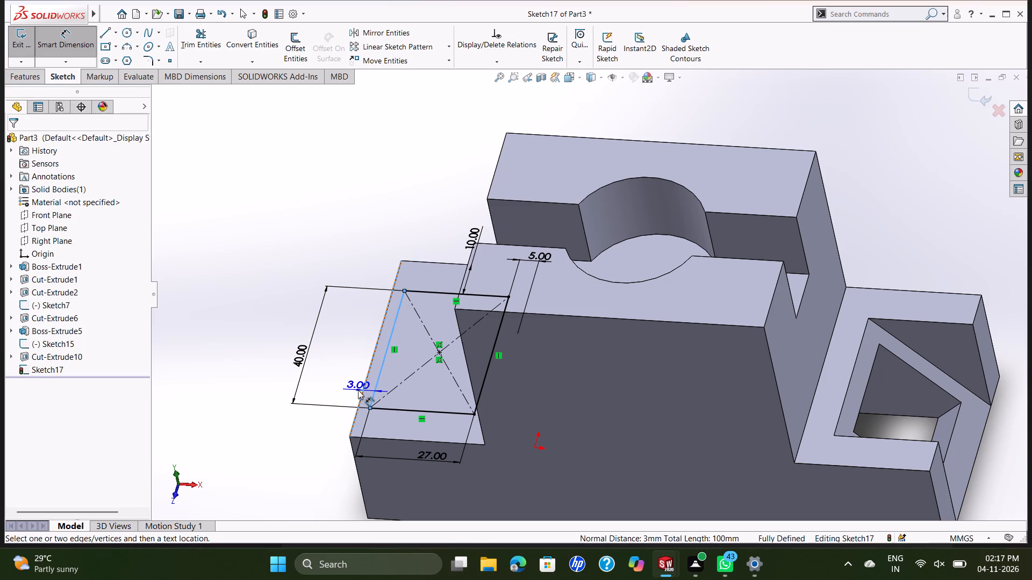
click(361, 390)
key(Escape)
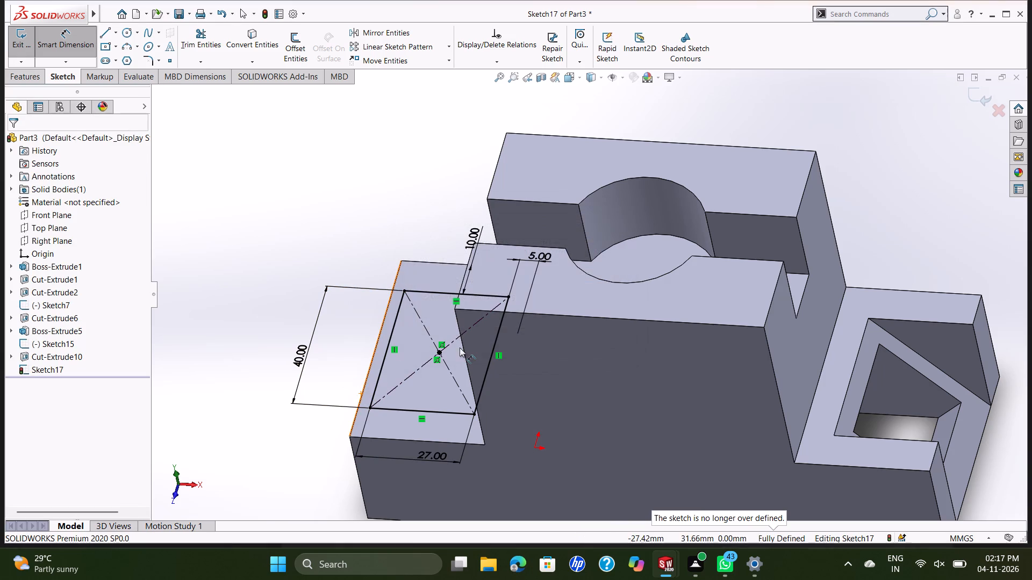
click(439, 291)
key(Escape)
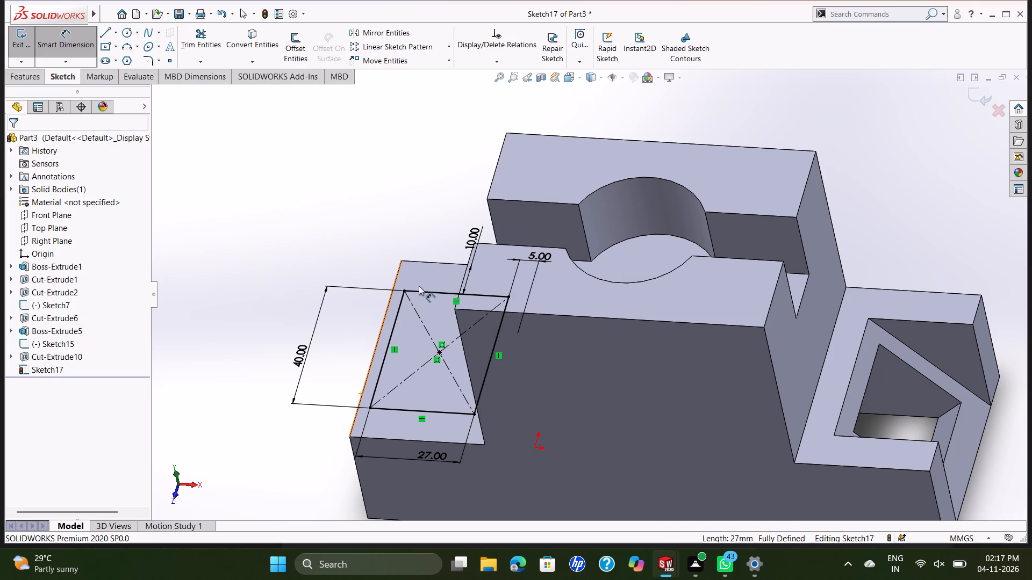
Set the rectangle's width dimension to 30 mm.
double_click(407, 455)
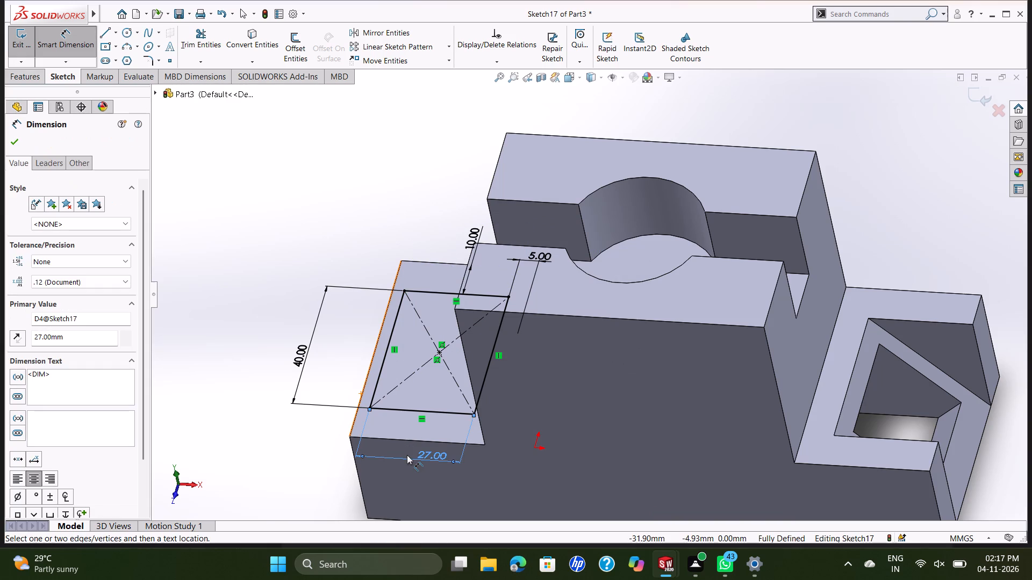
double_click(407, 455)
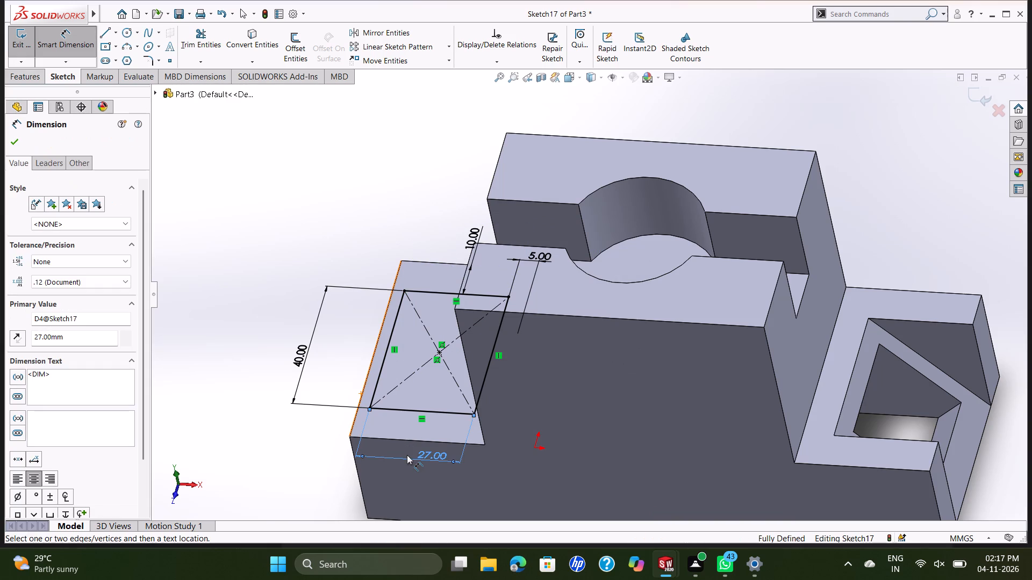
double_click(440, 458)
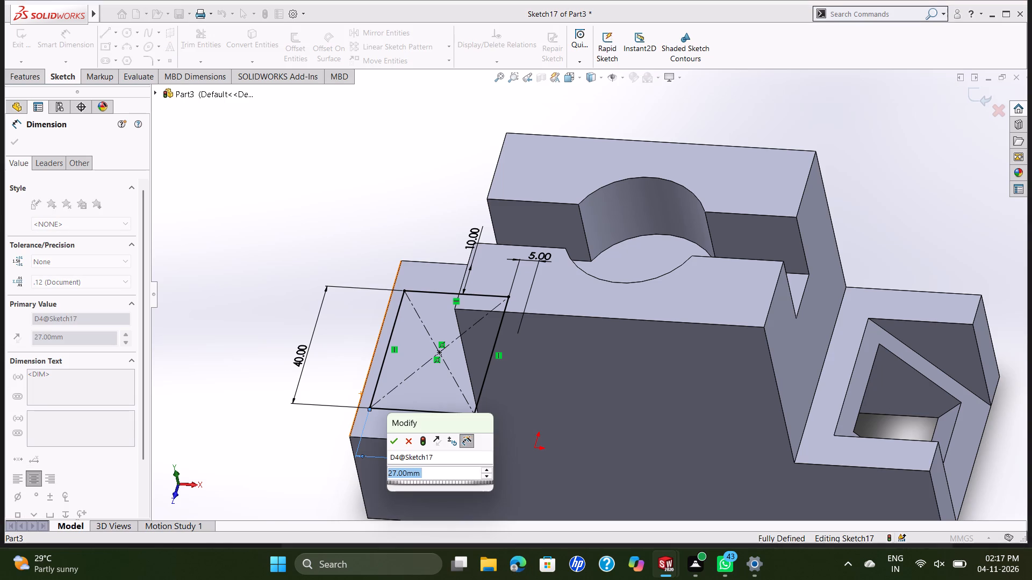
text(30)
key(Return)
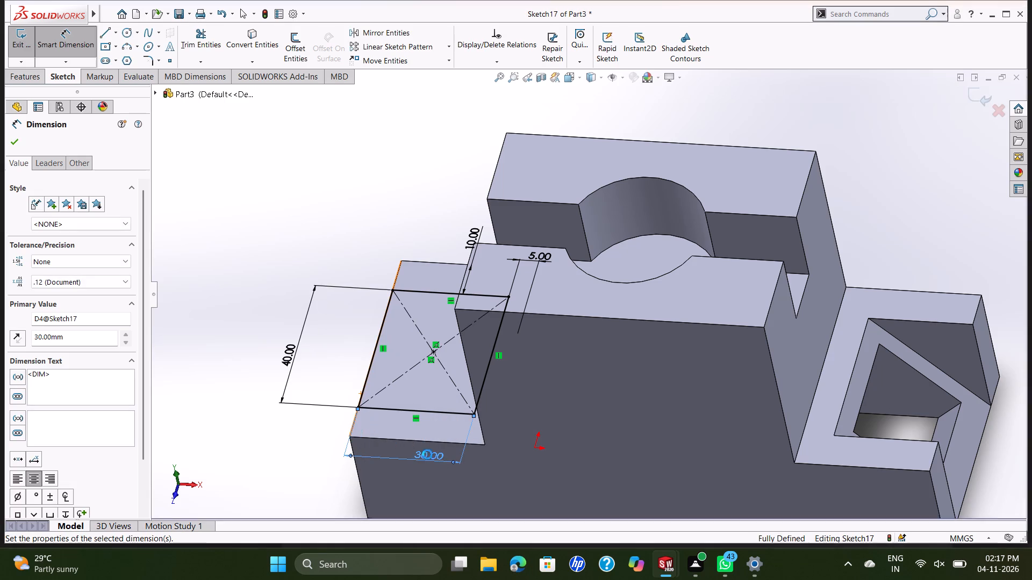
key(Escape)
Cut-extrude the 40 by 30 mm rectangle from the sketch plane as a blind cut 40 mm deep.
middle_drag(382, 291, 483, 354)
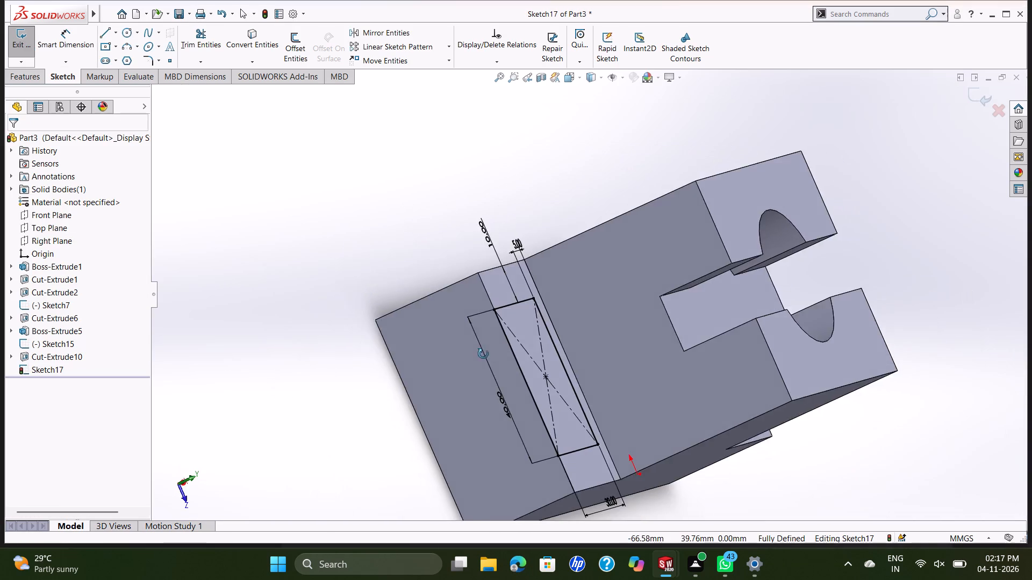
middle_drag(483, 354, 414, 315)
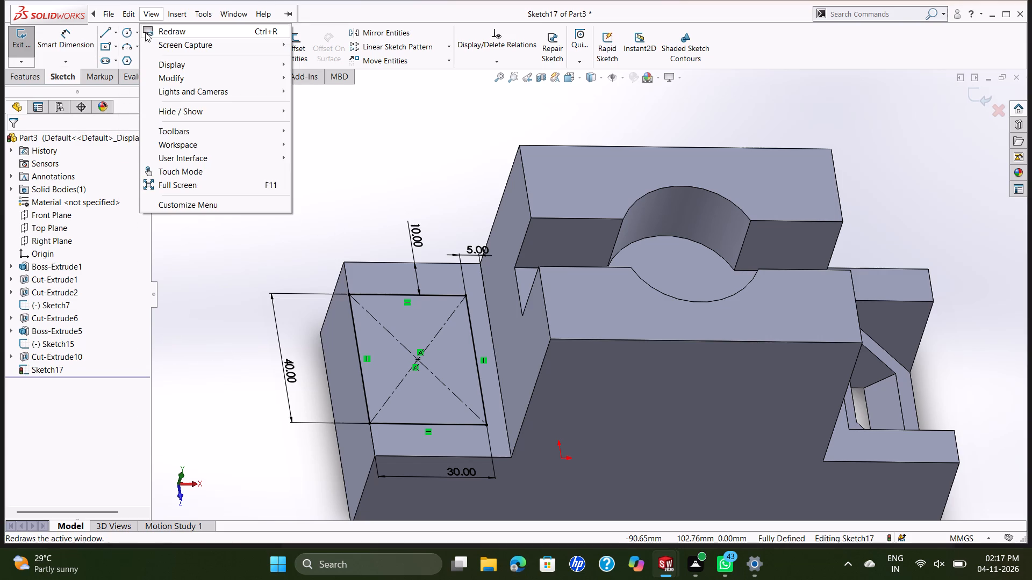
click(27, 77)
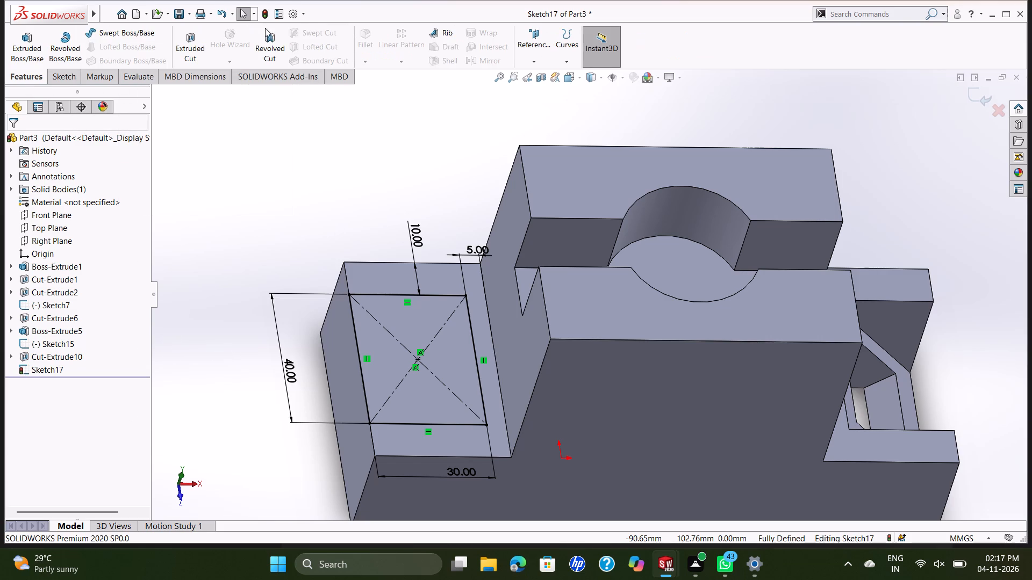
click(193, 38)
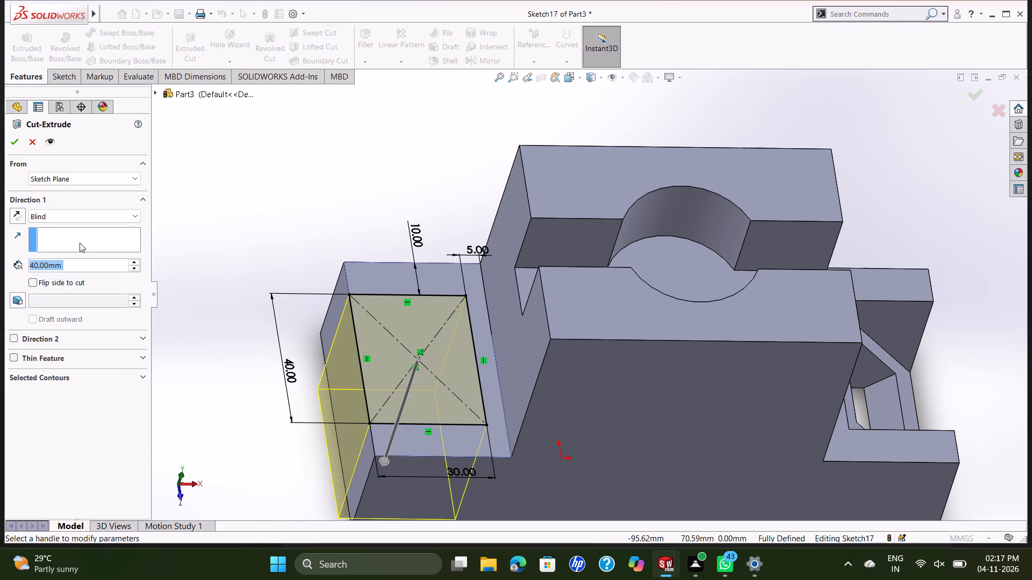
click(13, 139)
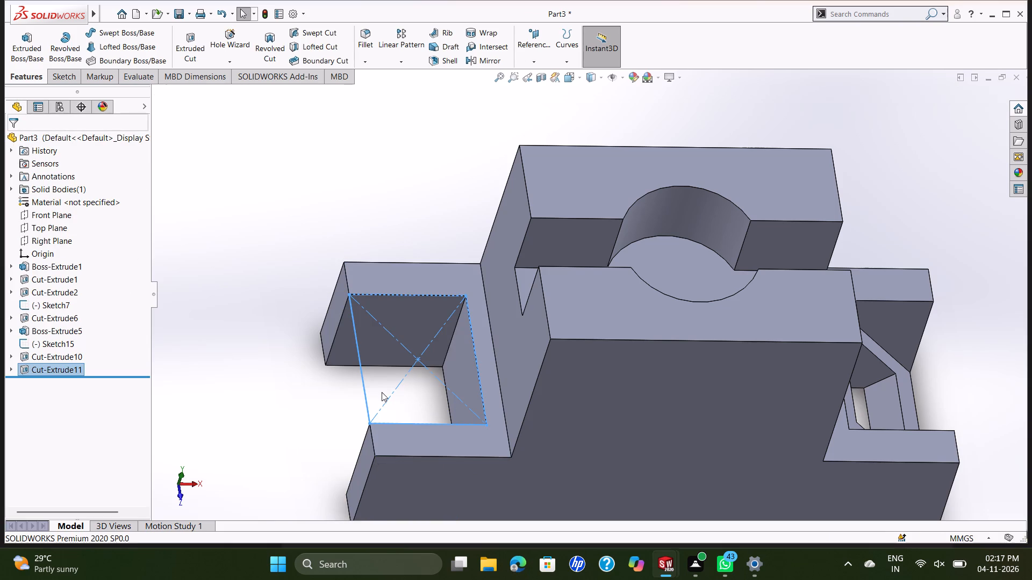
middle_drag(385, 394, 457, 378)
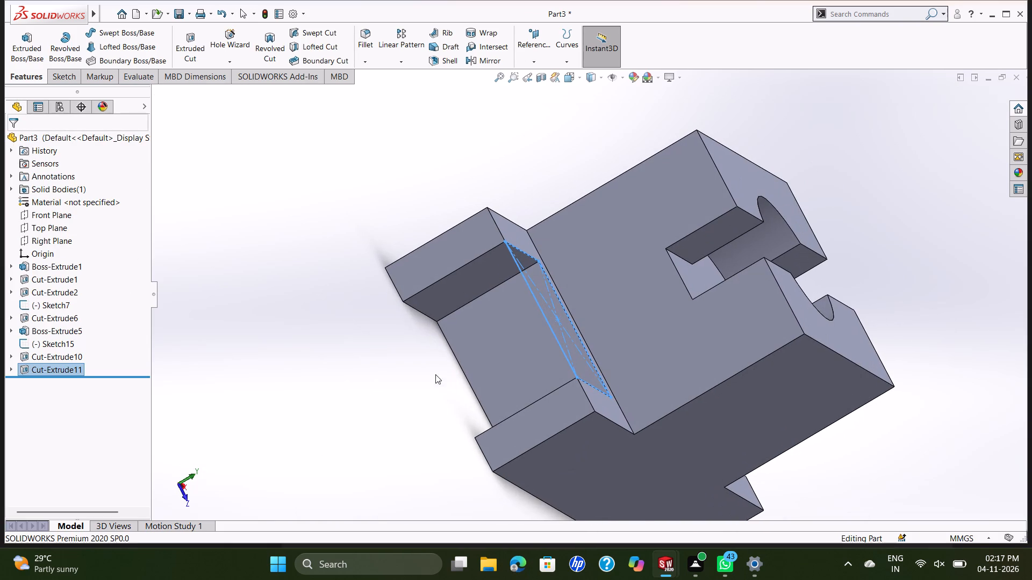
key(ctrl+7)
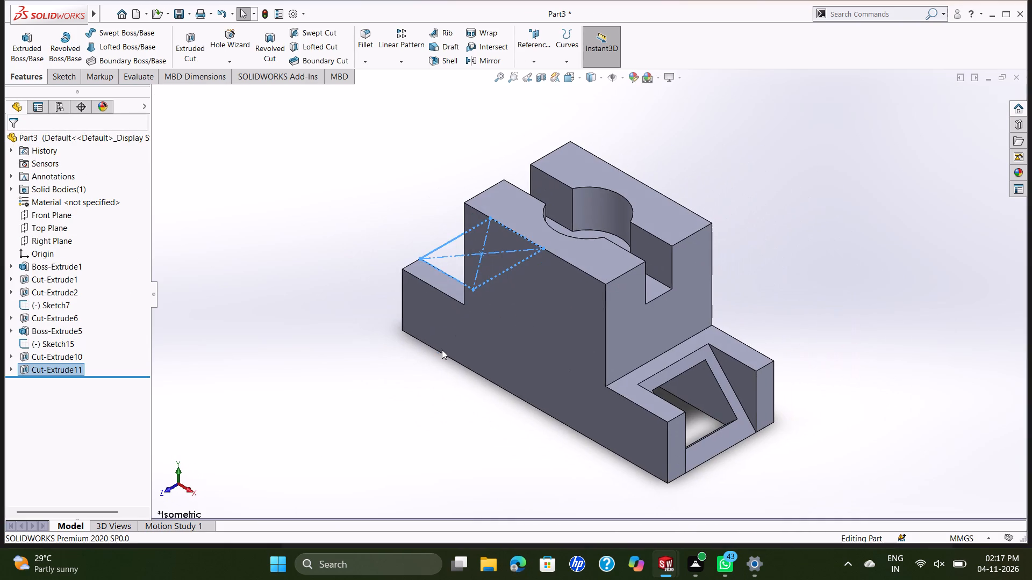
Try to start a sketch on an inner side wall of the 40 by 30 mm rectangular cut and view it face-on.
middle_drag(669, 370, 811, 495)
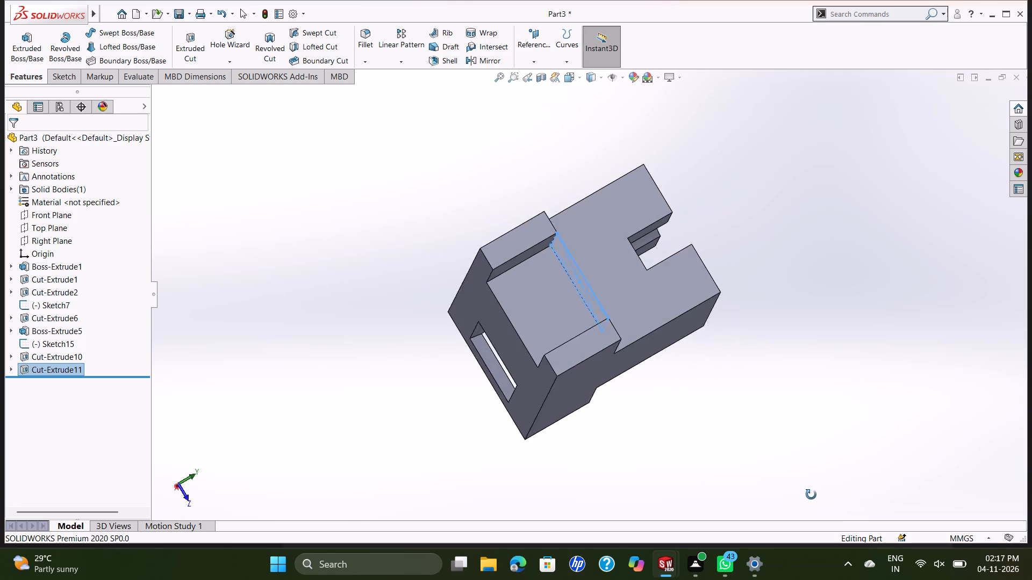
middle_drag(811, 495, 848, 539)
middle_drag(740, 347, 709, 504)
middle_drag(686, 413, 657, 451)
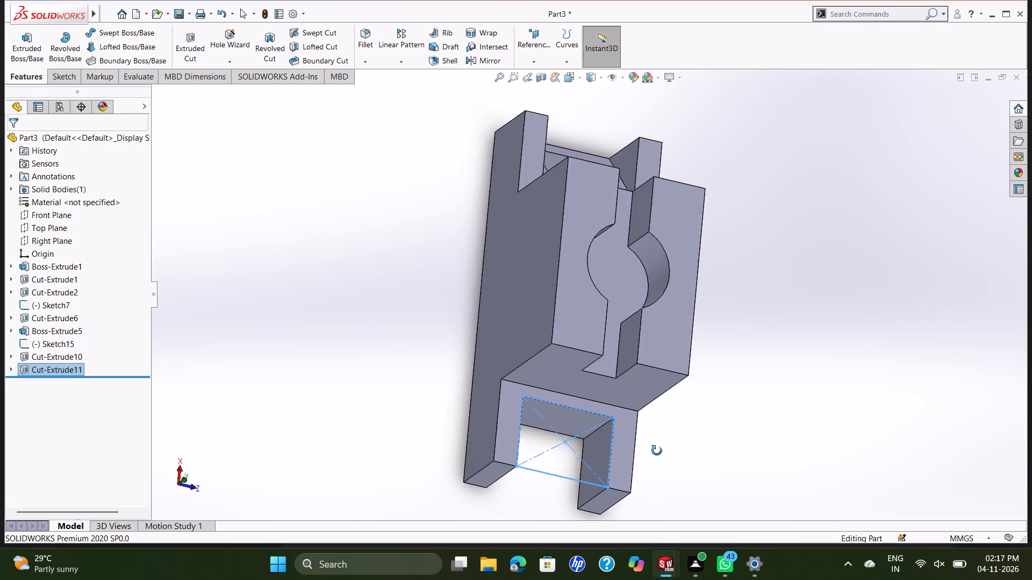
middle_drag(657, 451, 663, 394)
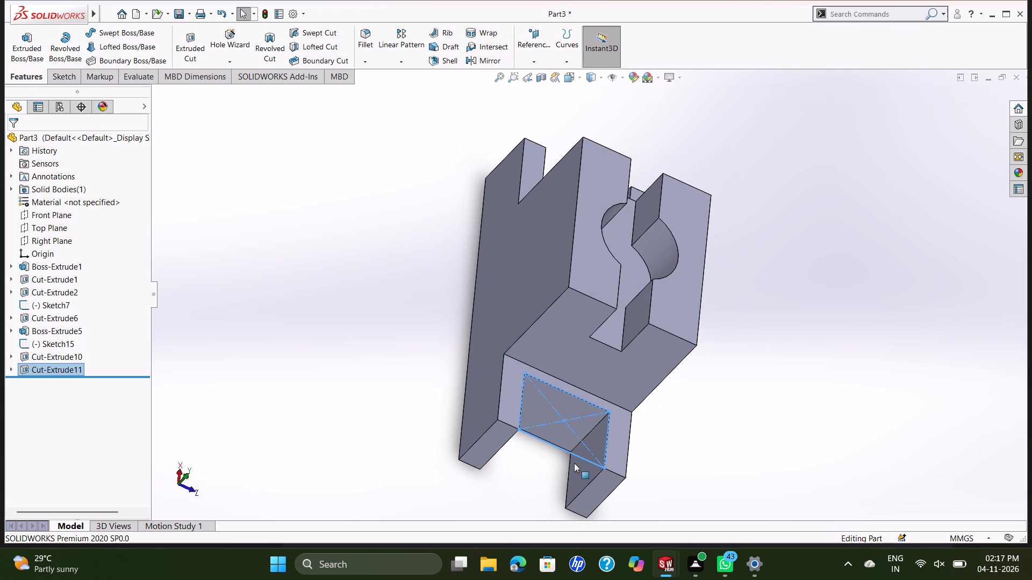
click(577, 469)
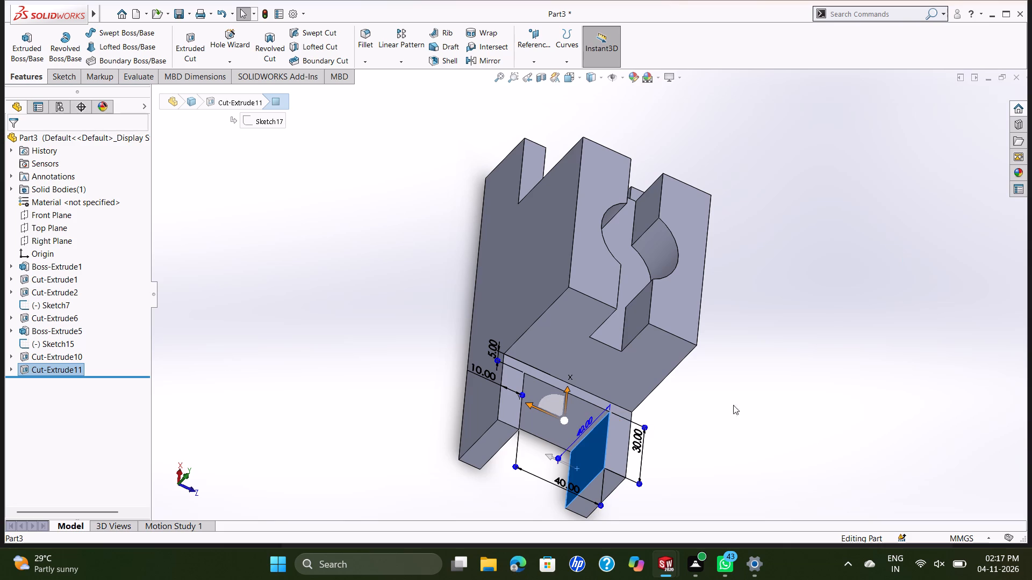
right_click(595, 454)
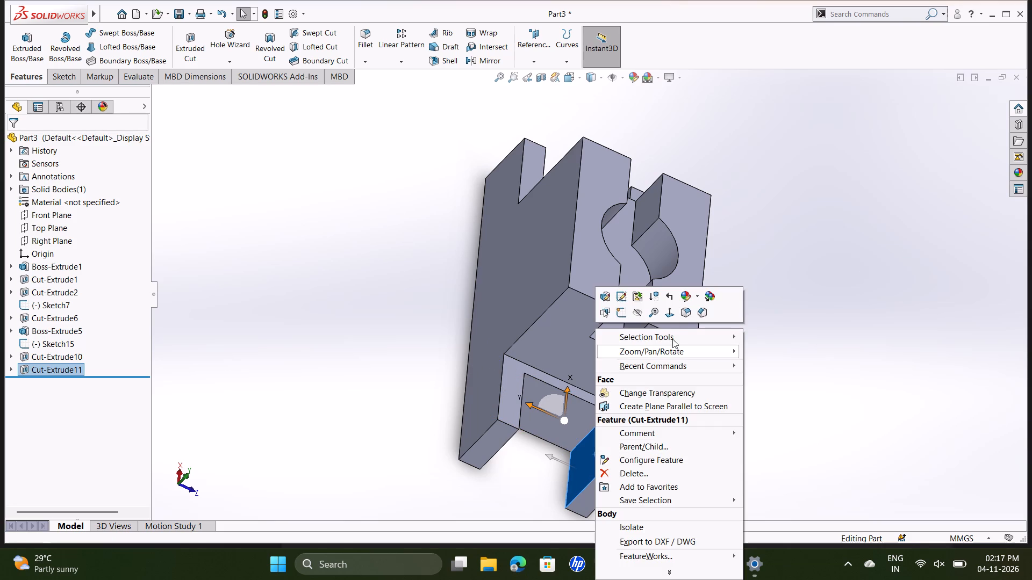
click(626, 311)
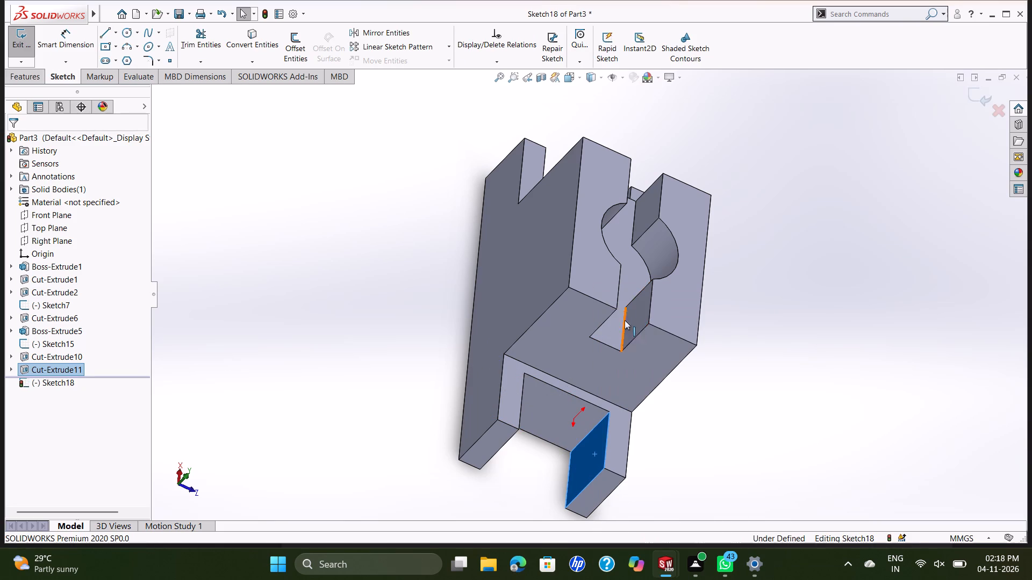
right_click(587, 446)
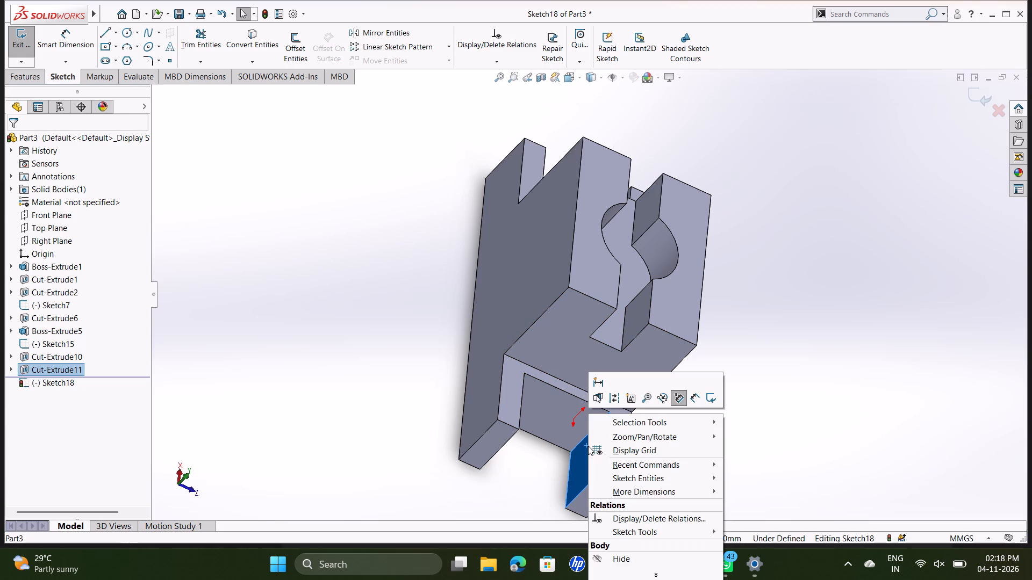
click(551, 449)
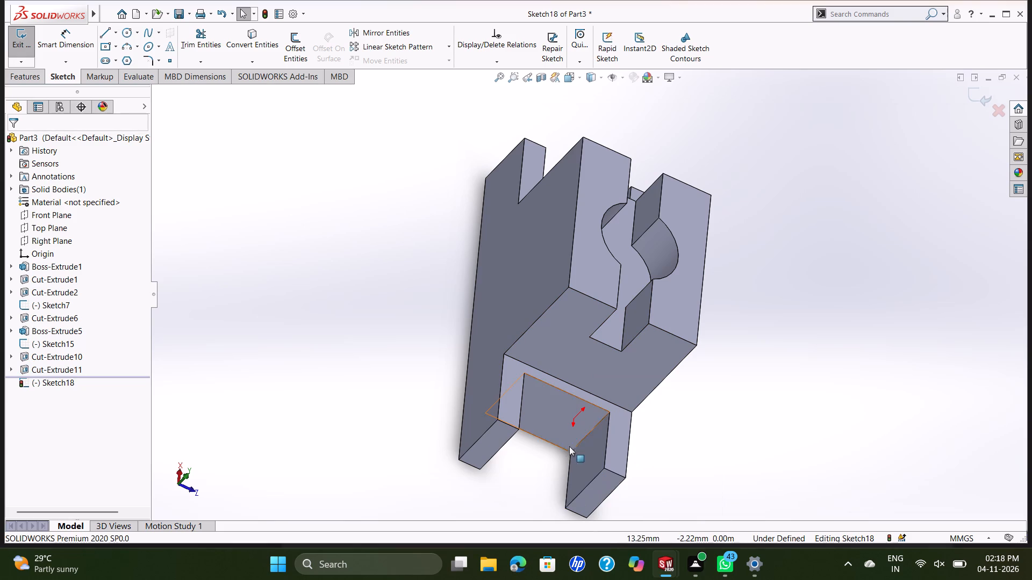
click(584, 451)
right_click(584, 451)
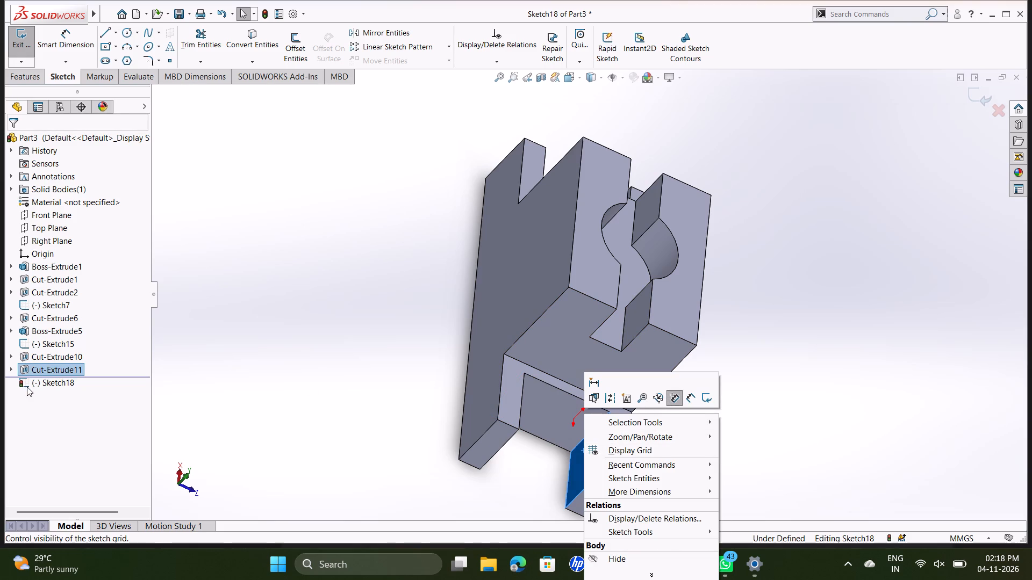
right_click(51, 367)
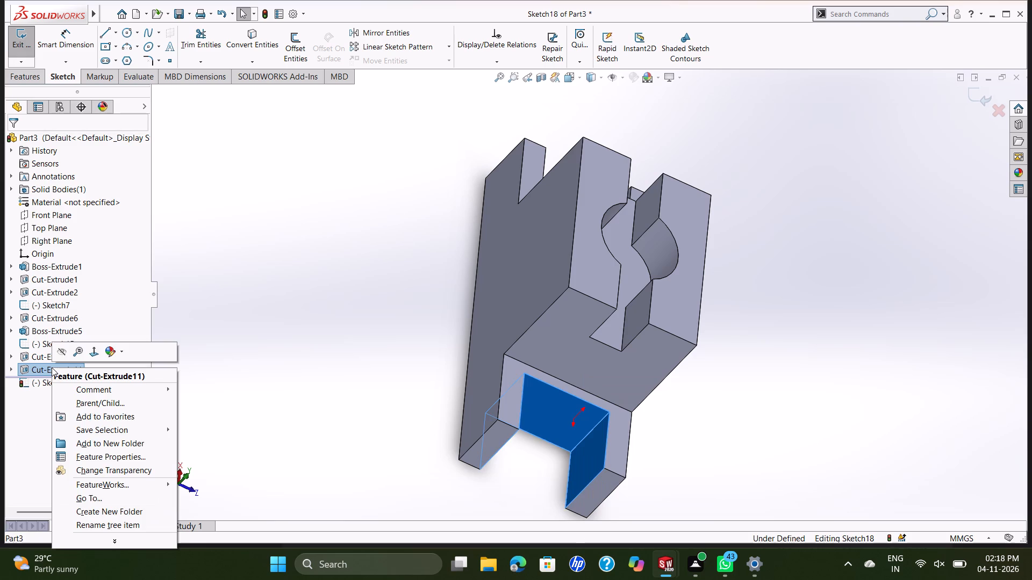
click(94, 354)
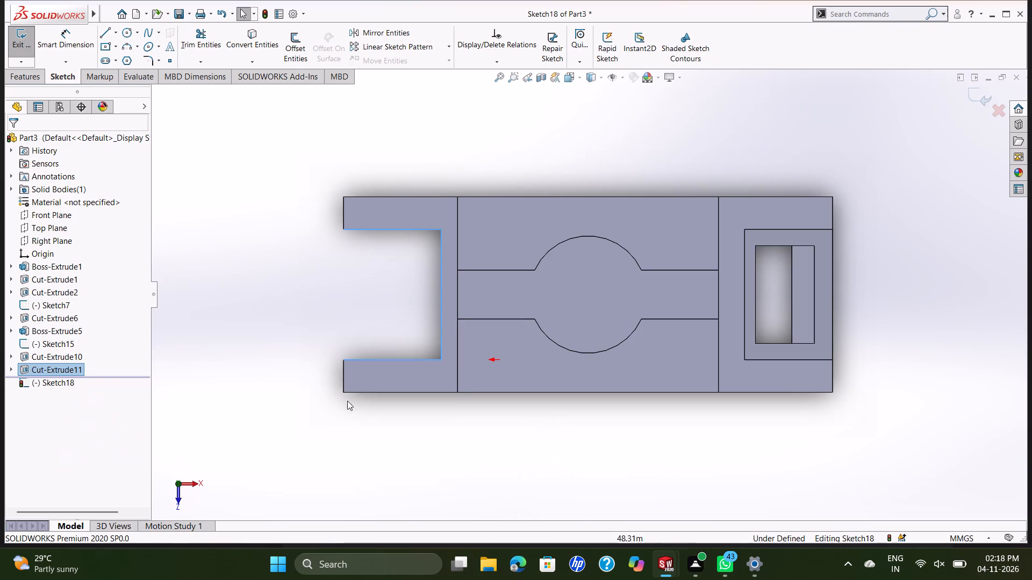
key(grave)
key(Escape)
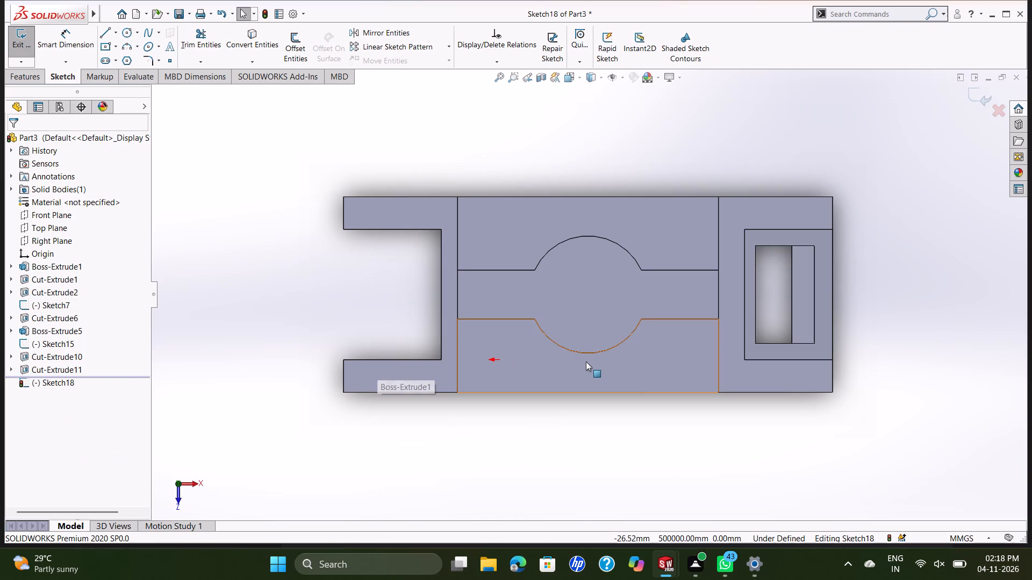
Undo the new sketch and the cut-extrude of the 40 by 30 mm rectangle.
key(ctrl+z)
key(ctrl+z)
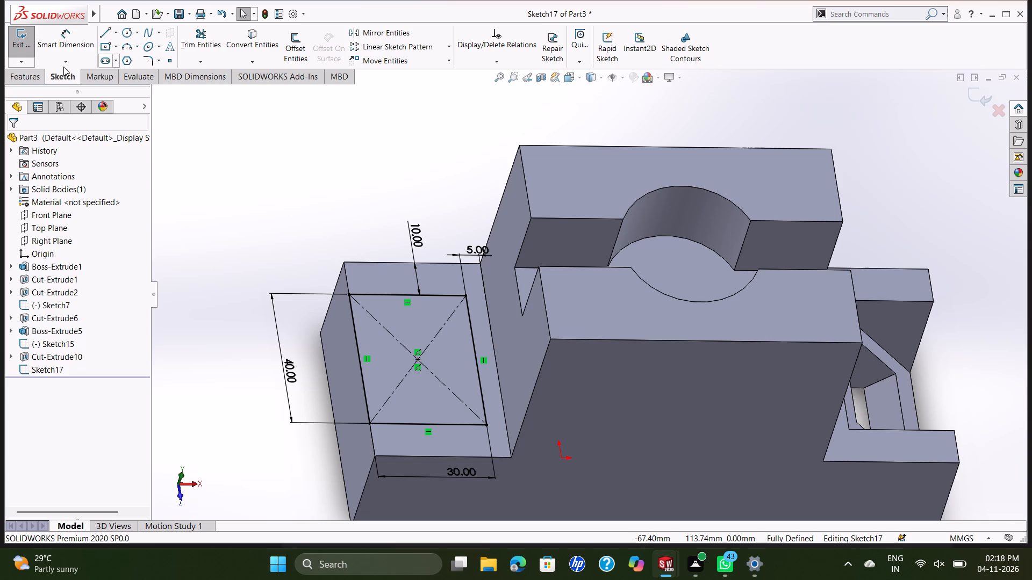
Cut-extrude the 40 by 30 mm rectangle again from the sketch plane as a blind cut 40 mm deep.
click(26, 77)
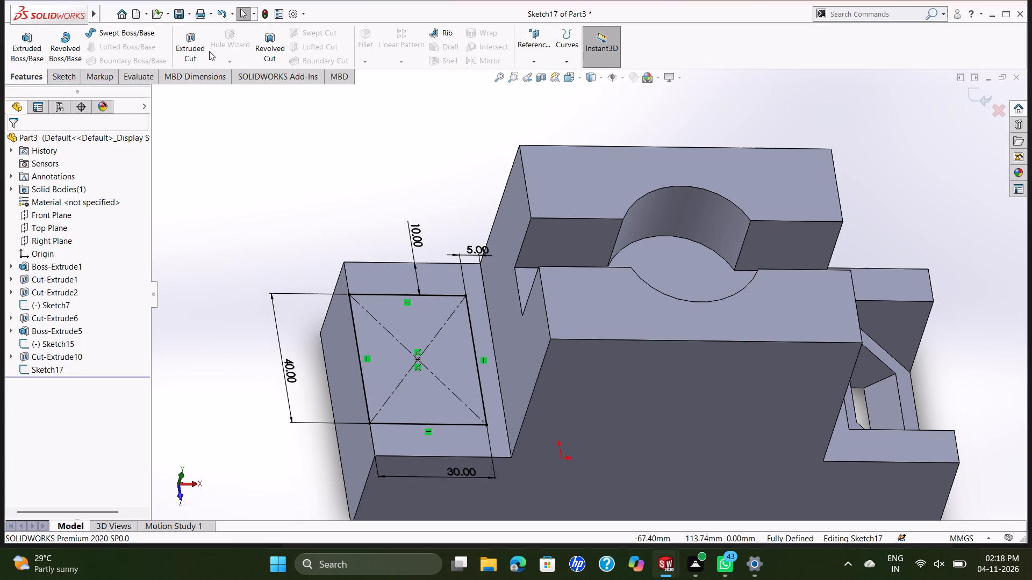
click(201, 50)
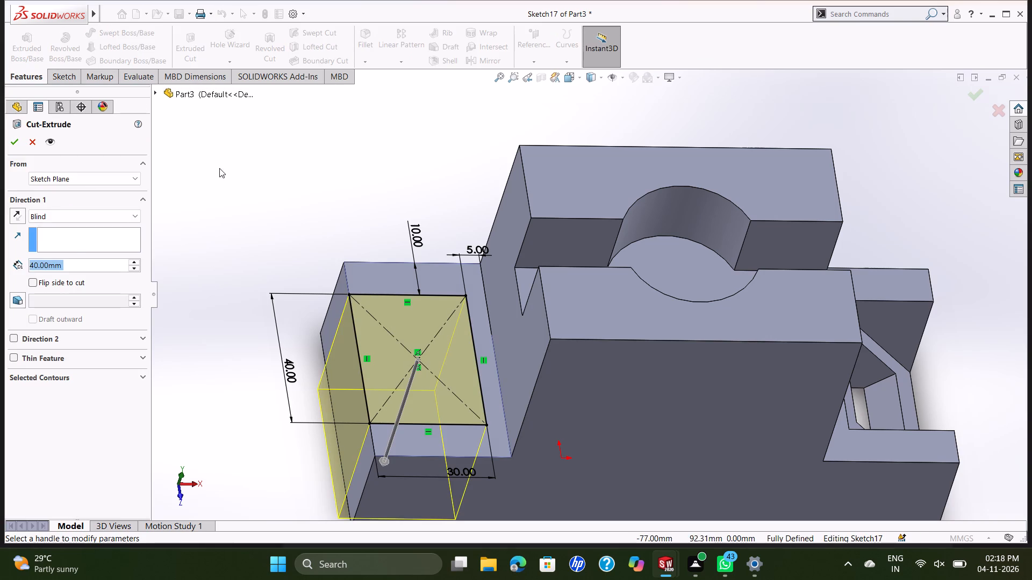
click(15, 144)
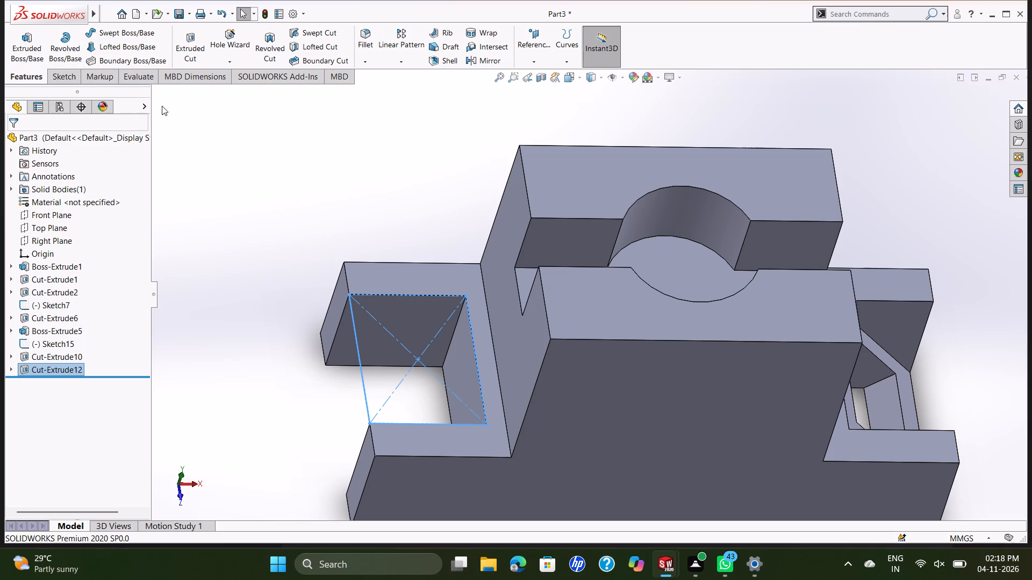
Sketch a right triangle on the rectangular cut's inner side wall, joining its outer bottom, inner top and inner bottom corners, with legs about 30 mm.
click(378, 322)
right_click(379, 321)
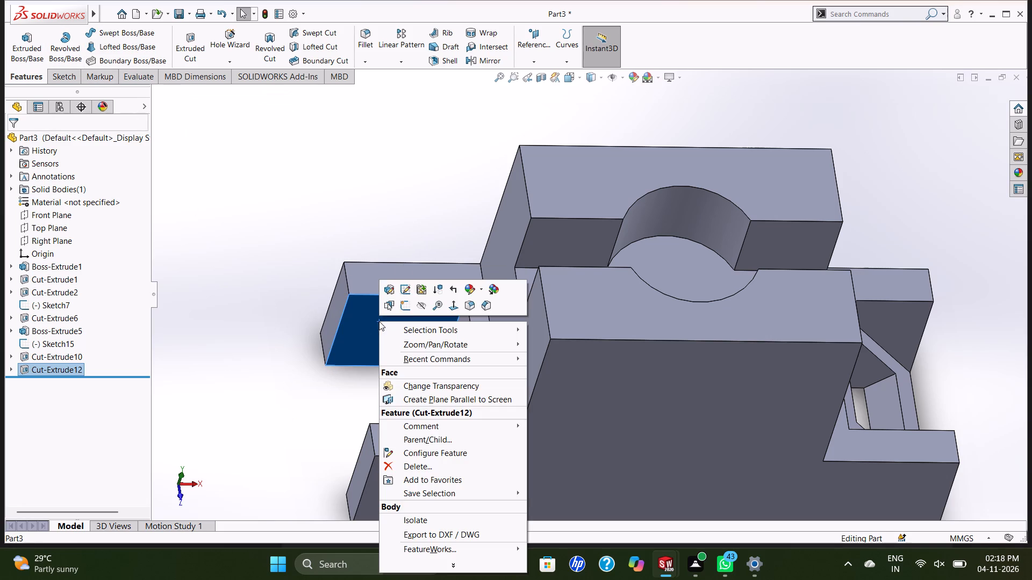
click(408, 307)
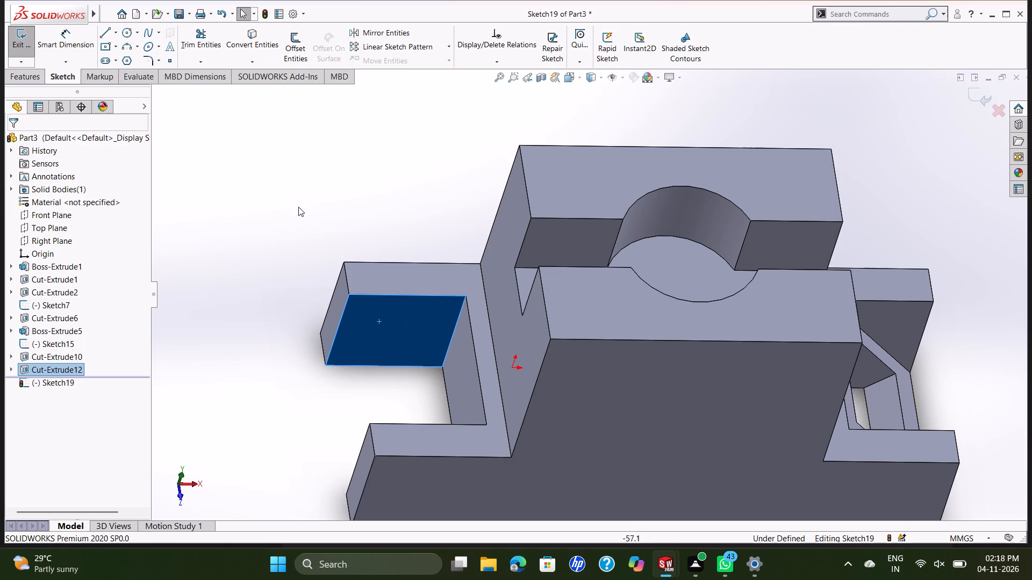
click(102, 35)
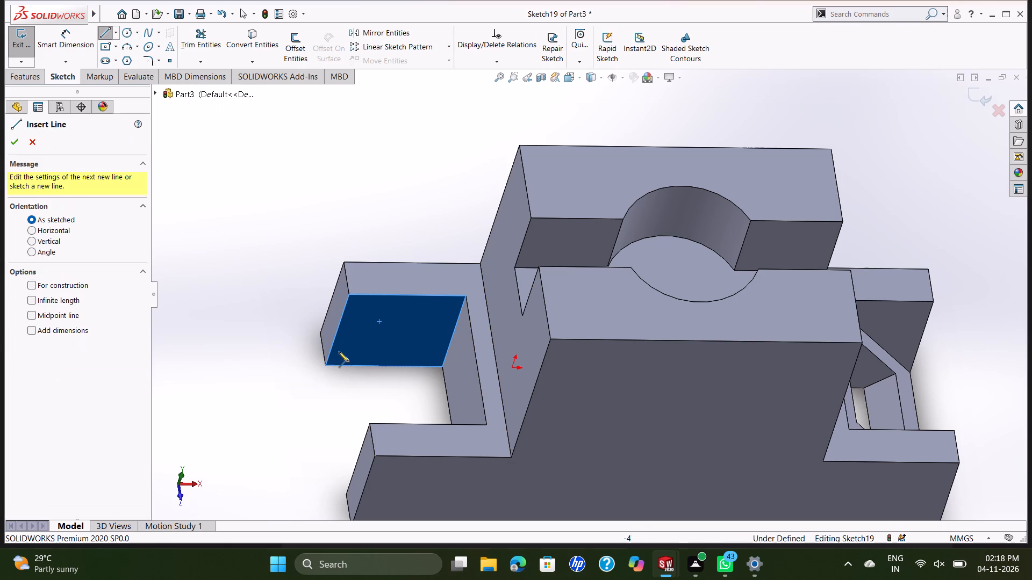
click(326, 366)
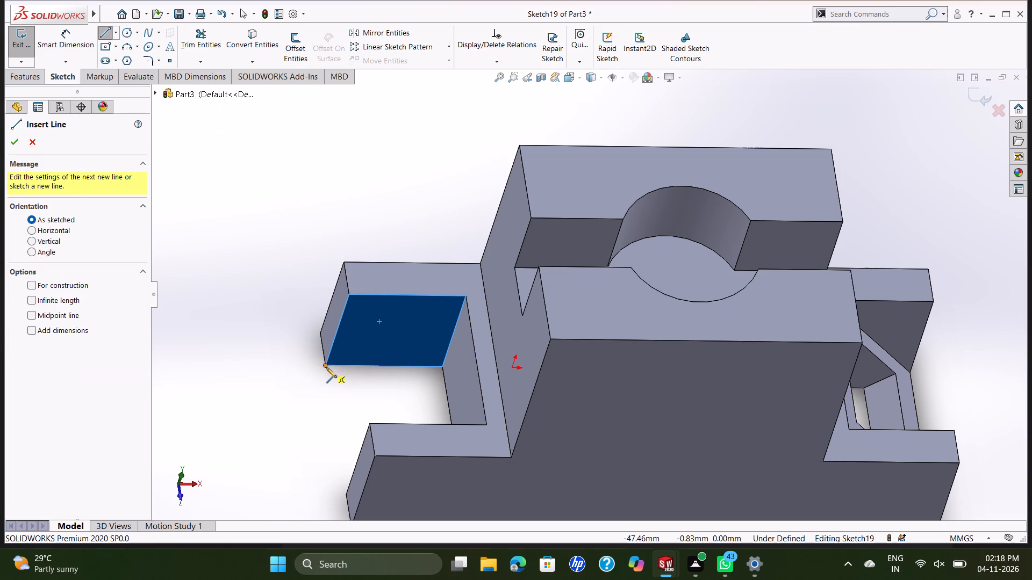
click(467, 295)
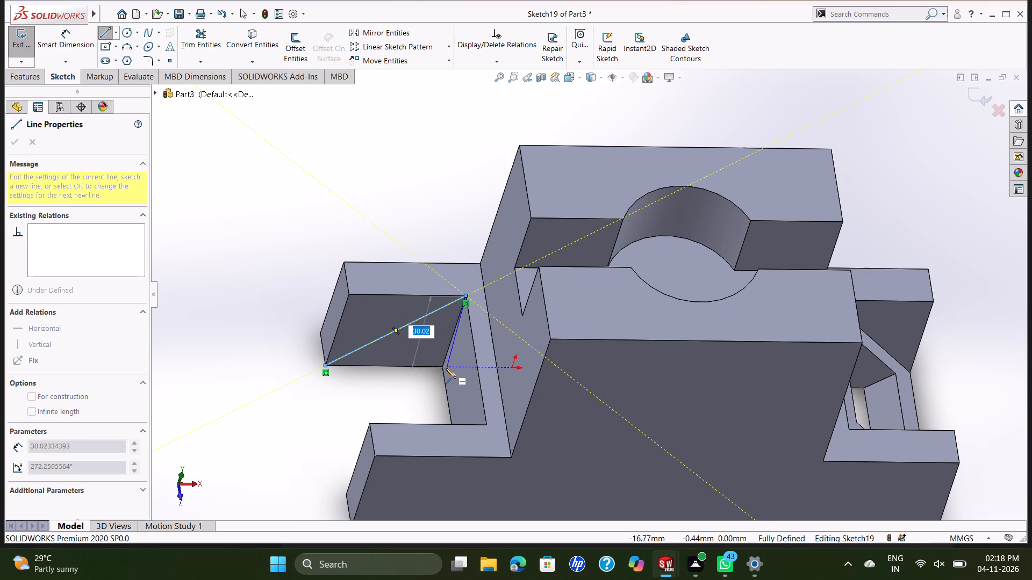
click(440, 368)
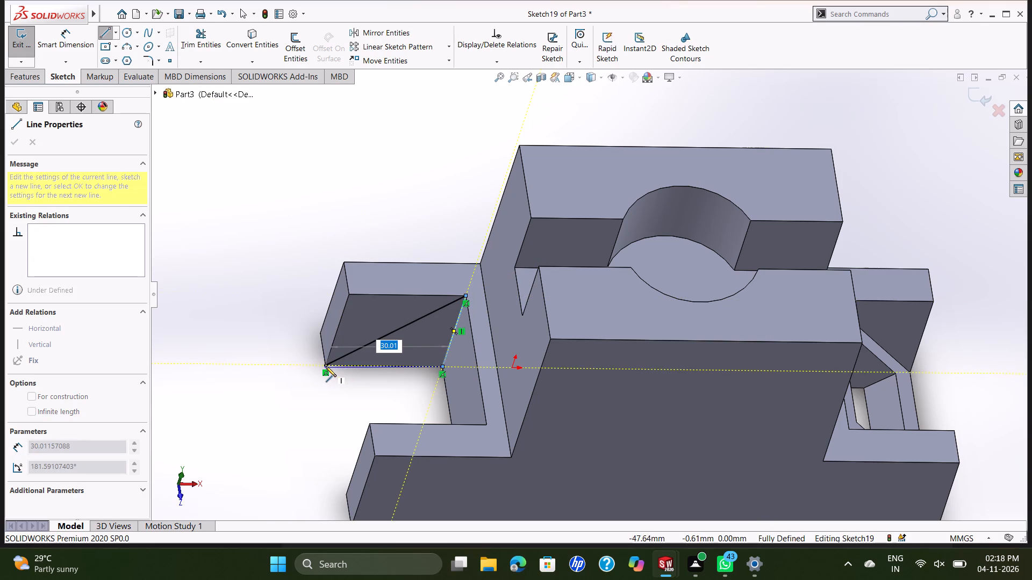
click(326, 364)
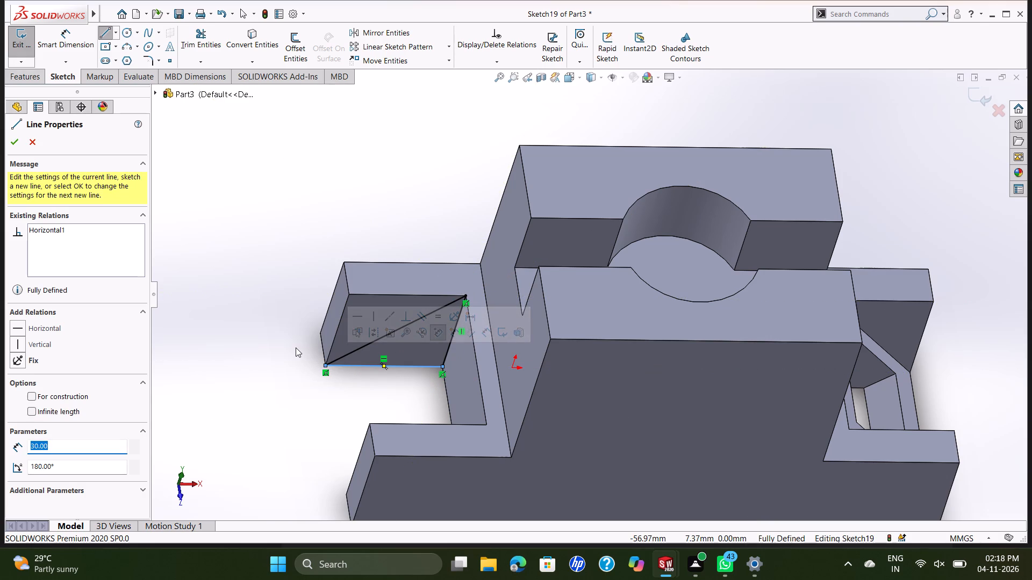
key(Escape)
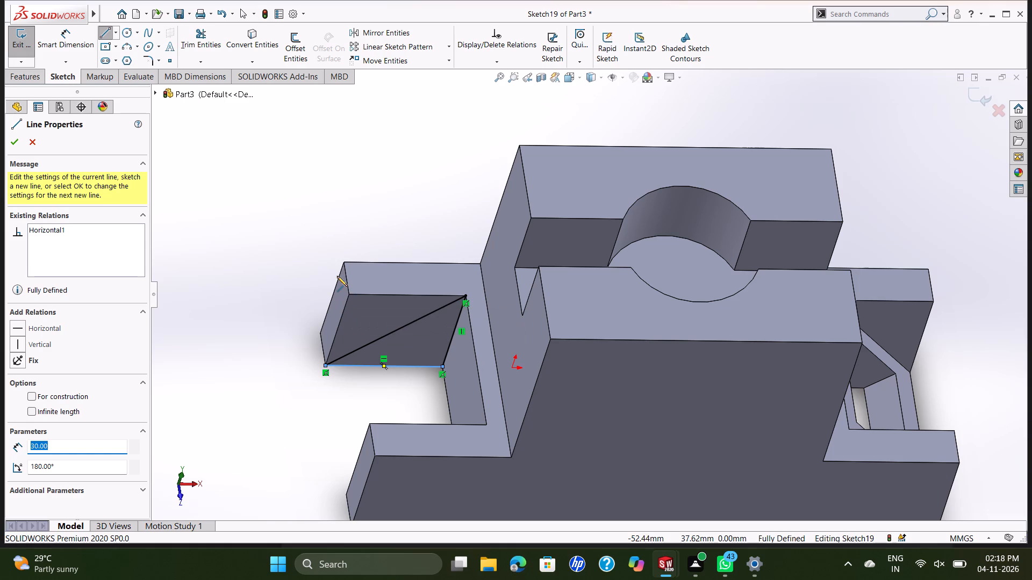
key(Escape)
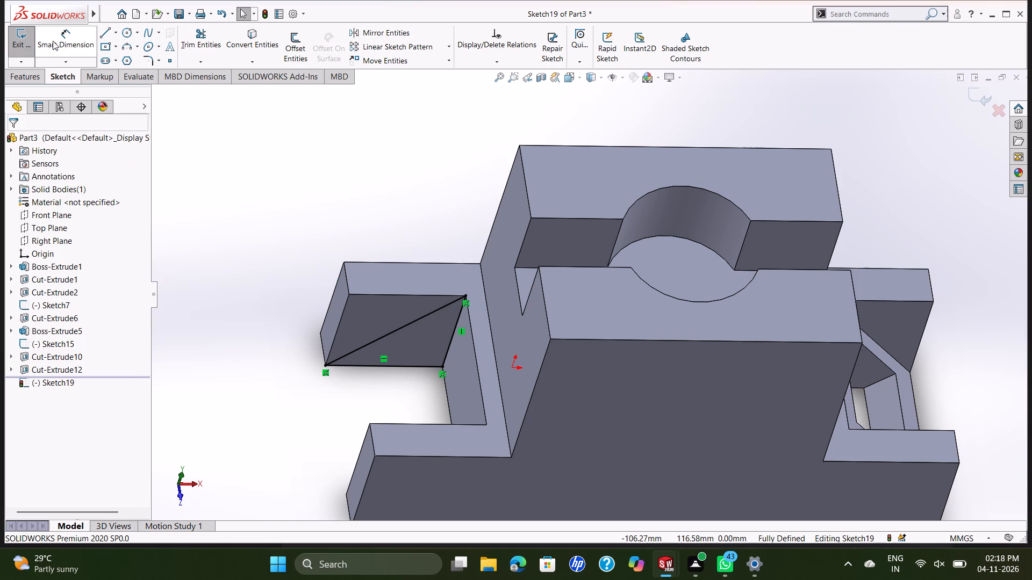
Boss-extrude the triangle 40 mm blind from the sketch plane across the rectangular cut, merging it with the block.
click(26, 80)
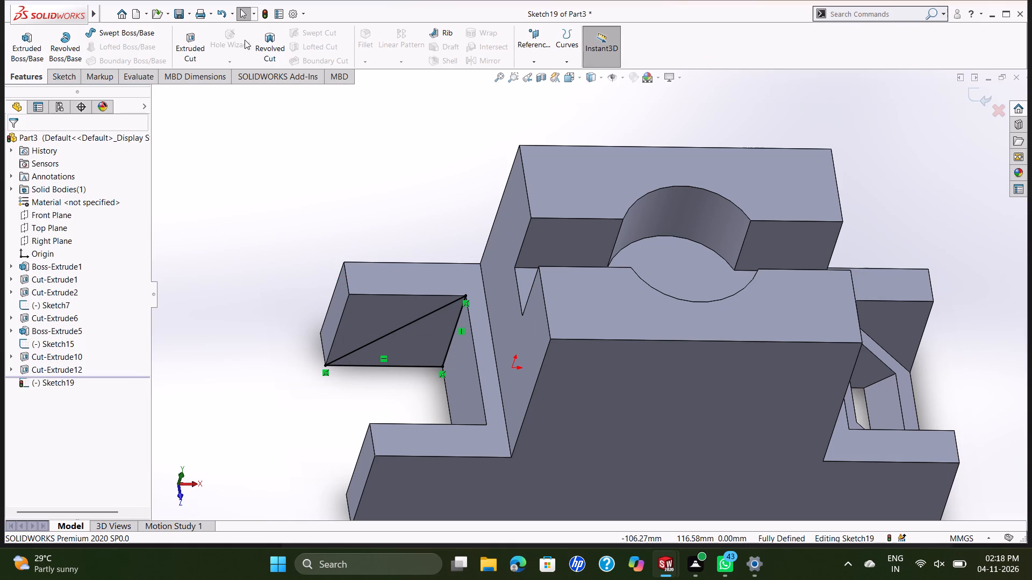
click(25, 57)
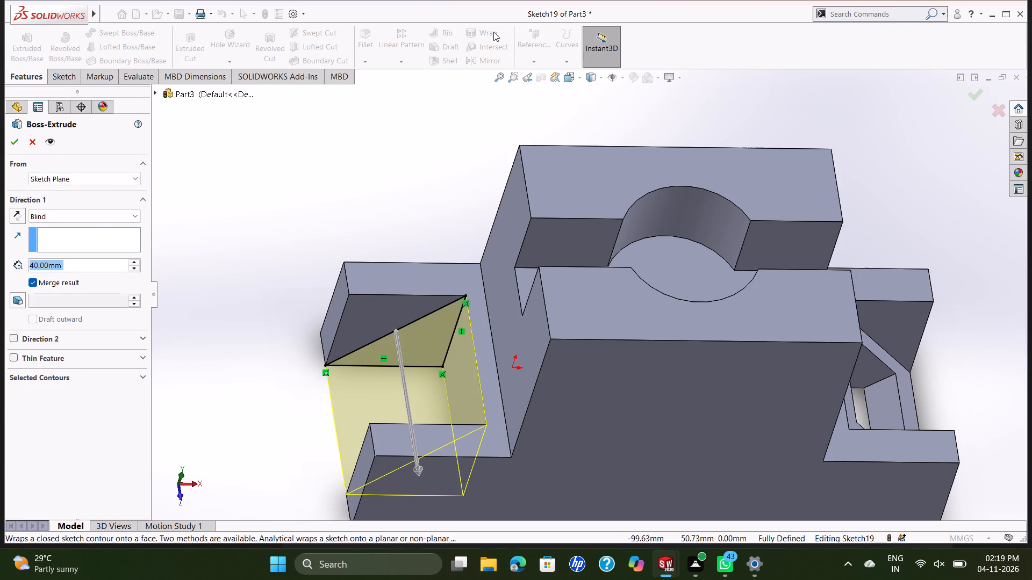
click(12, 146)
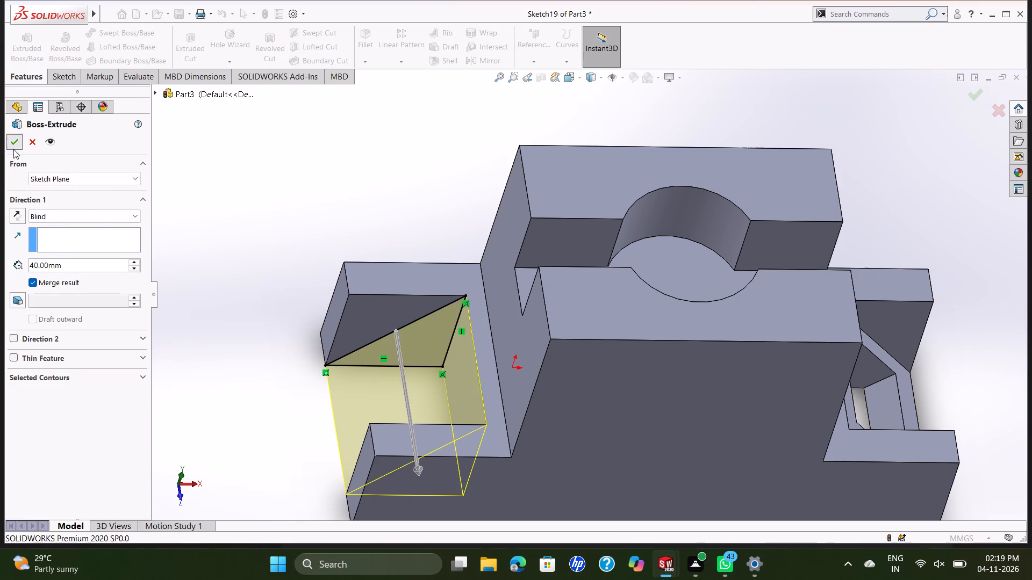
Open a new sketch on the sloped face of the ramp.
middle_drag(448, 361, 537, 399)
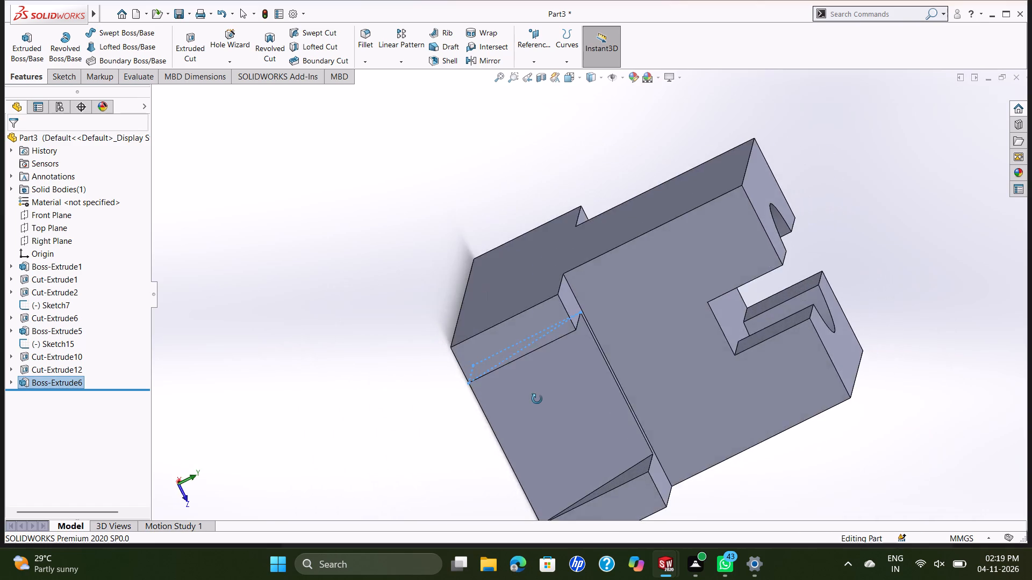
middle_drag(537, 399, 462, 394)
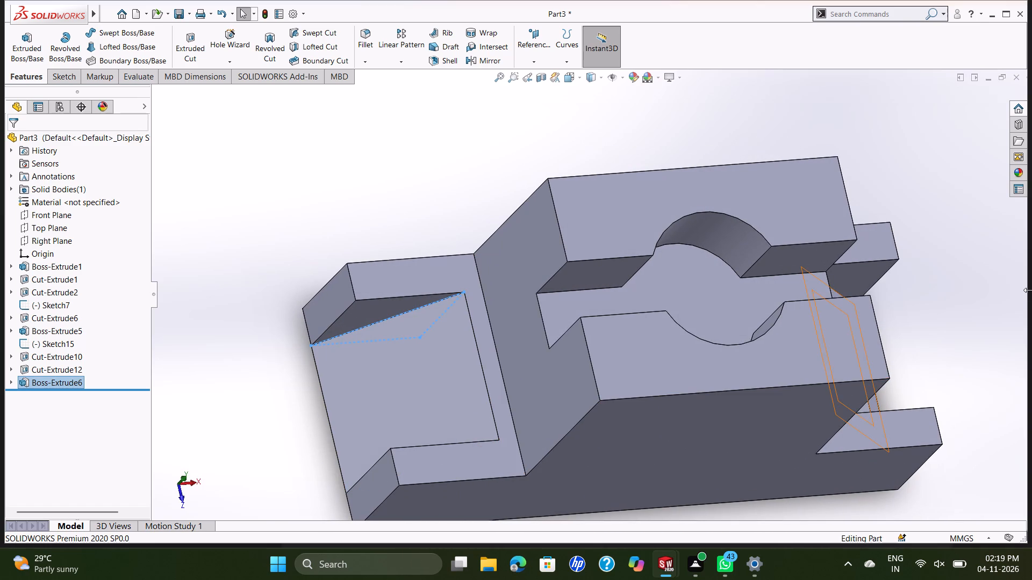
middle_drag(959, 284, 959, 264)
click(375, 402)
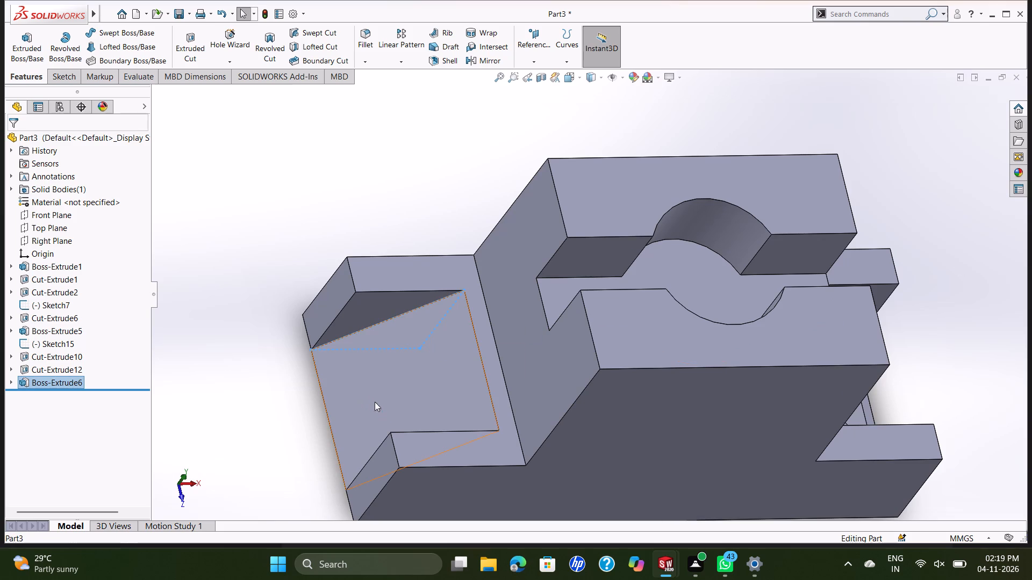
right_click(285, 347)
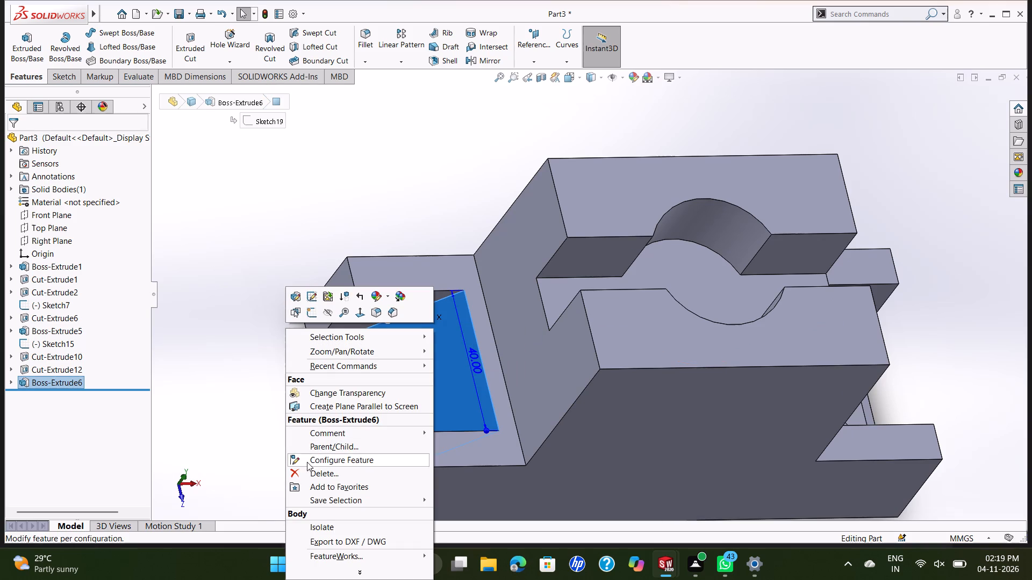
click(310, 314)
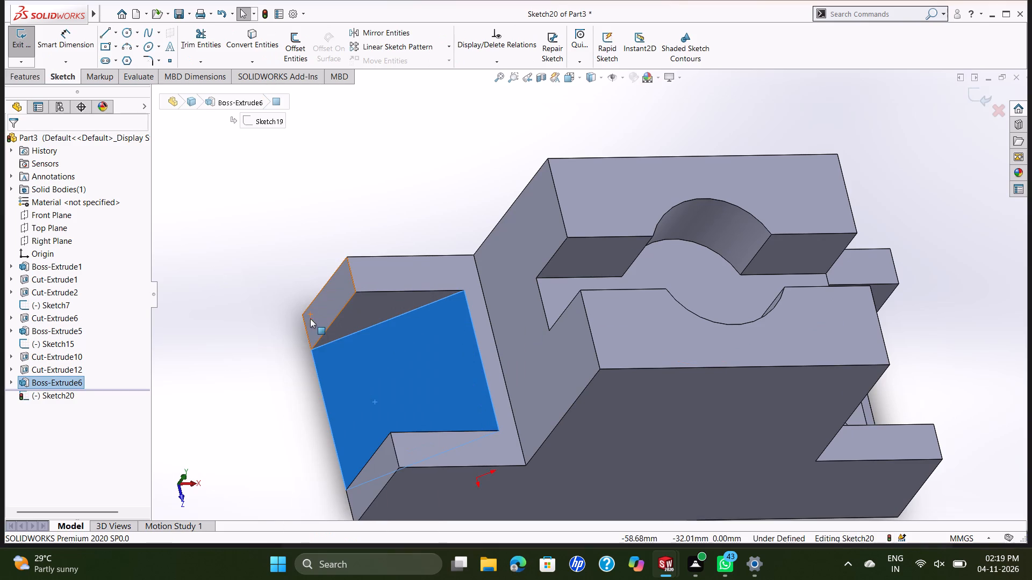
right_click(77, 387)
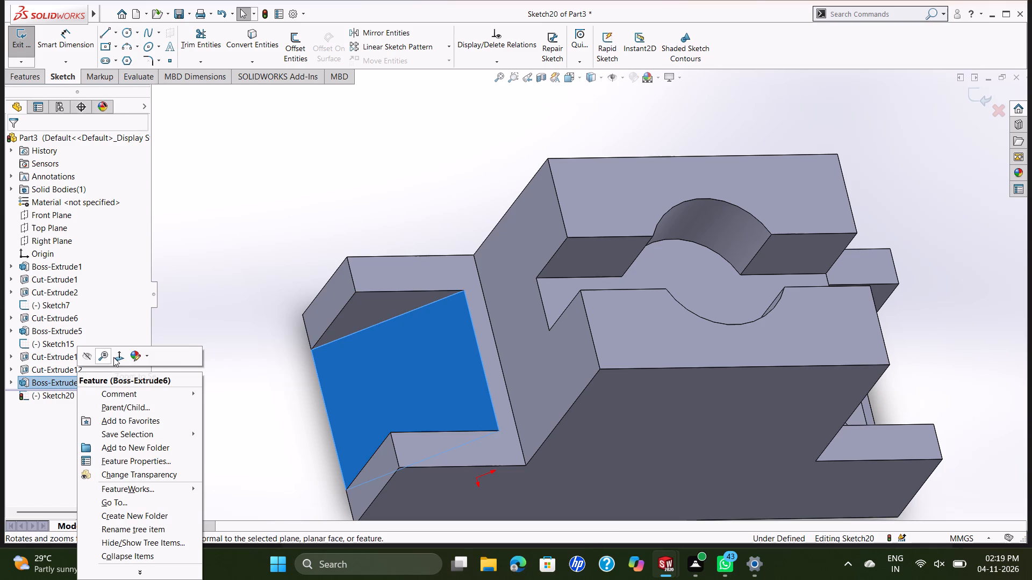
click(117, 356)
middle_drag(209, 359, 244, 382)
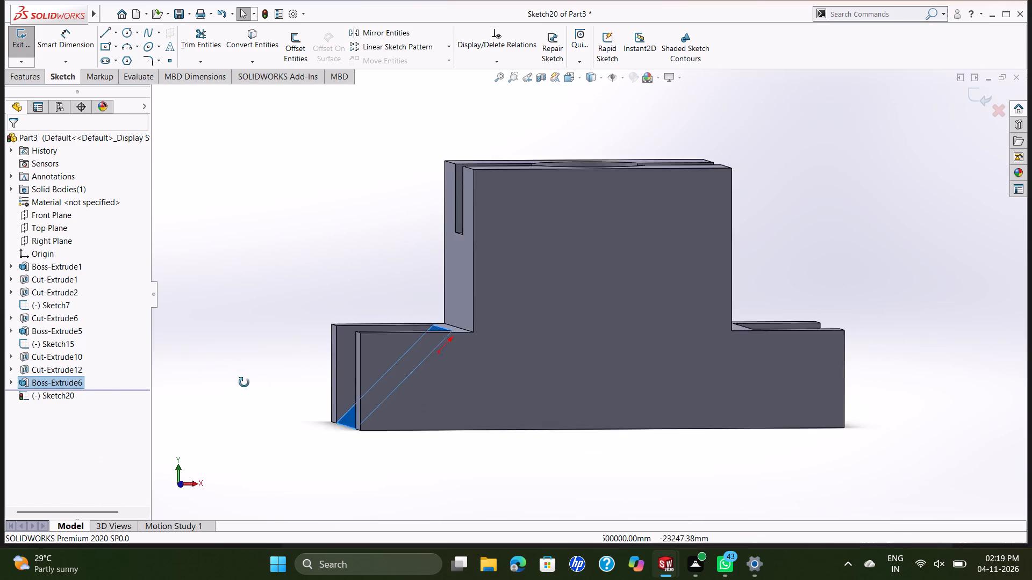
middle_drag(244, 382, 295, 446)
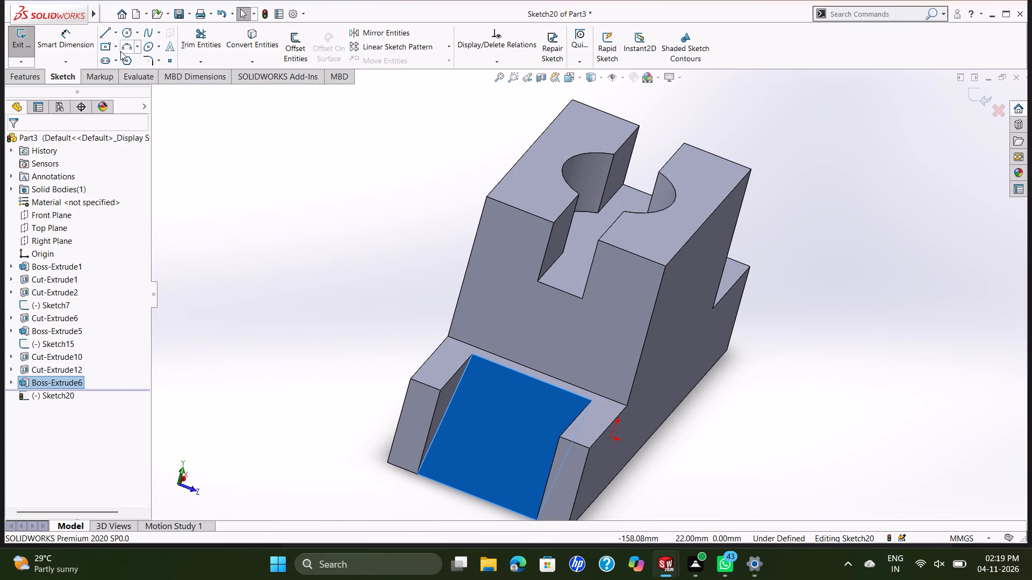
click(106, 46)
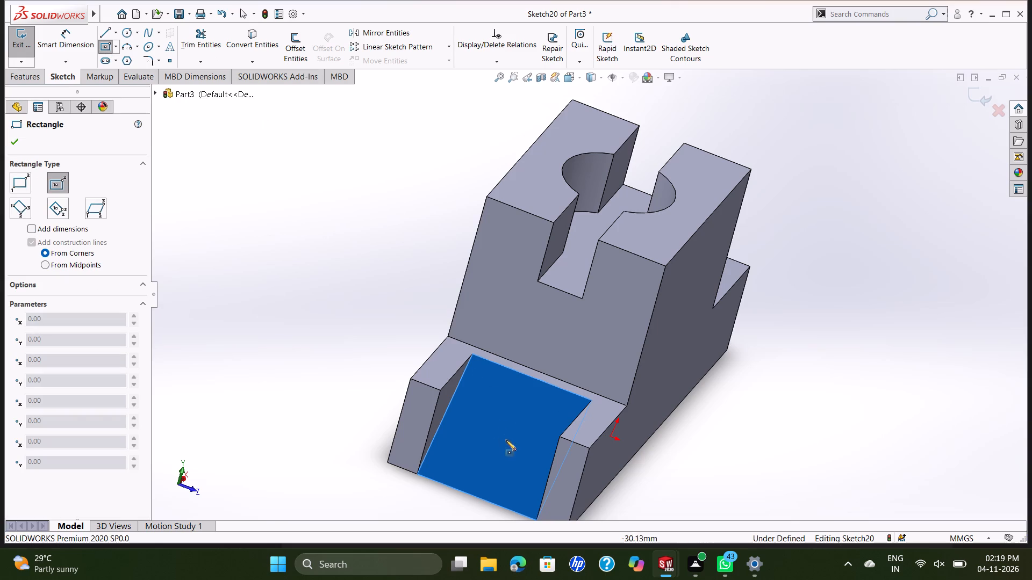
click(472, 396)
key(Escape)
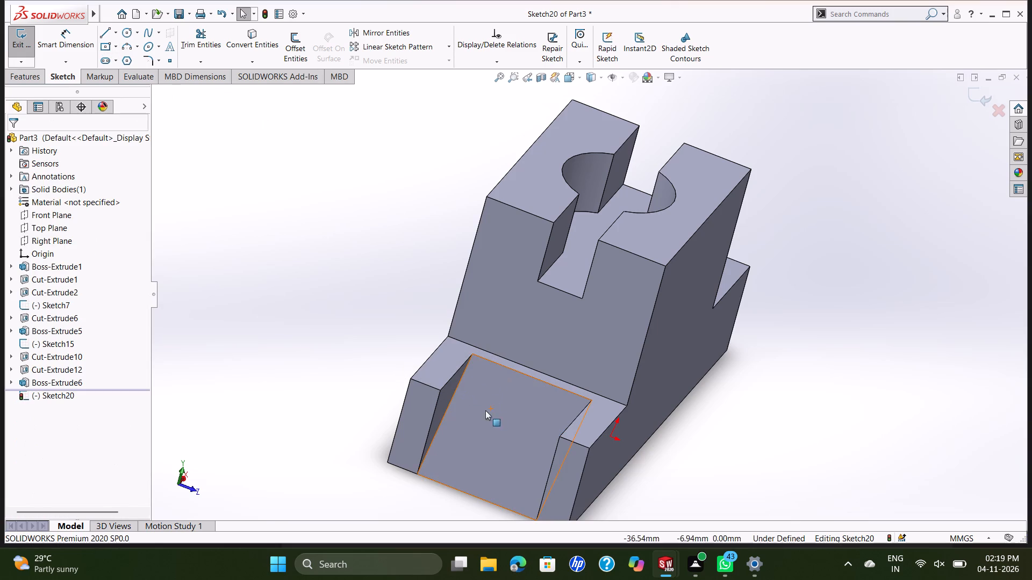
Sketch a center rectangle near the middle of the ramp's sloped face, about 28.6 mm along the slope and 26.6 mm wide.
click(101, 47)
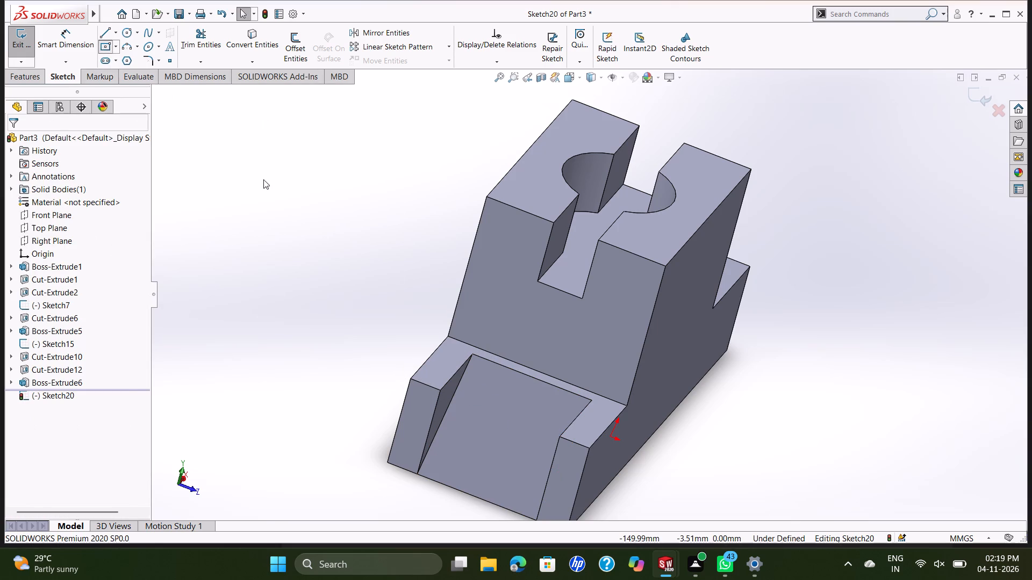
click(504, 432)
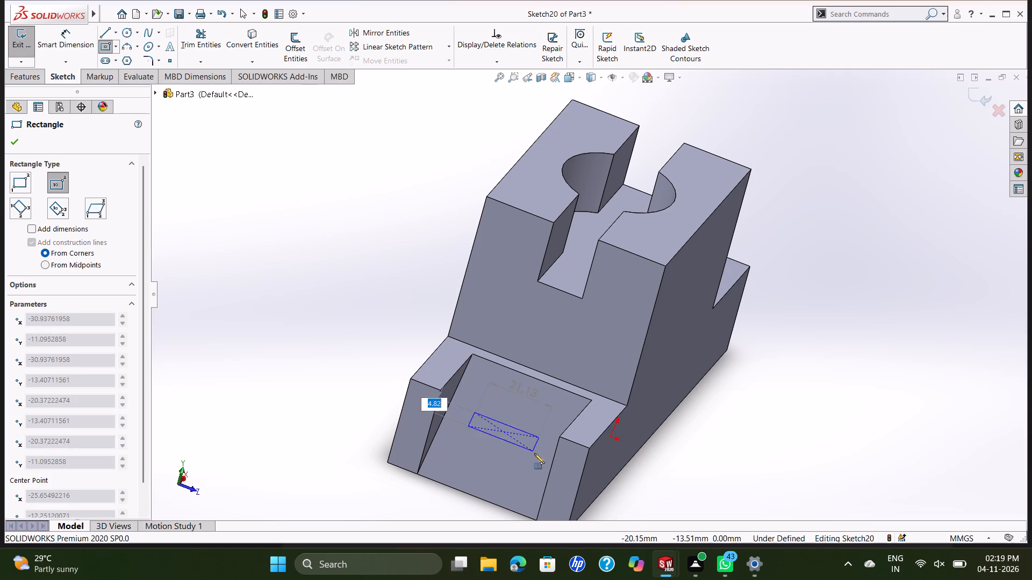
click(525, 488)
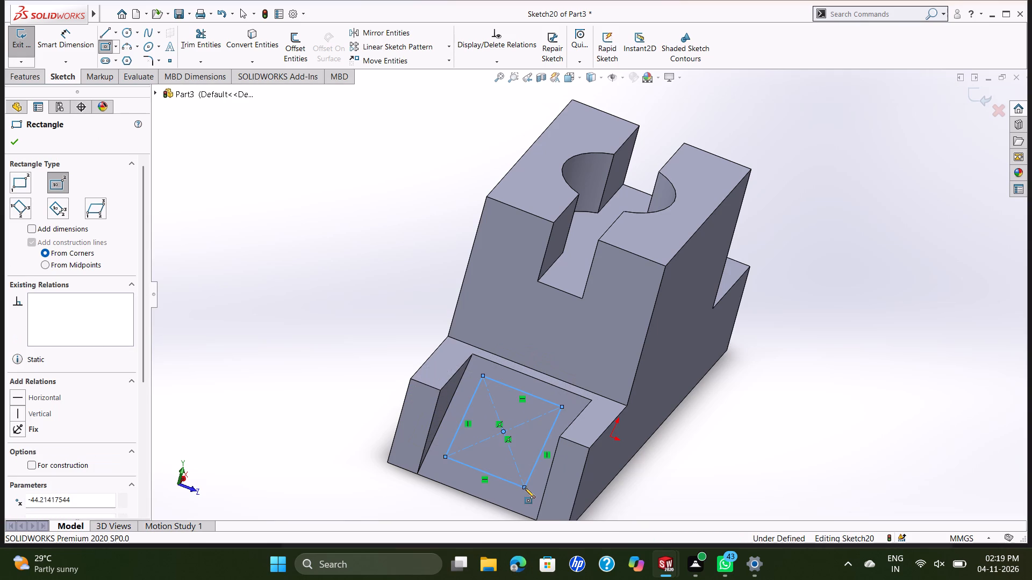
key(Escape)
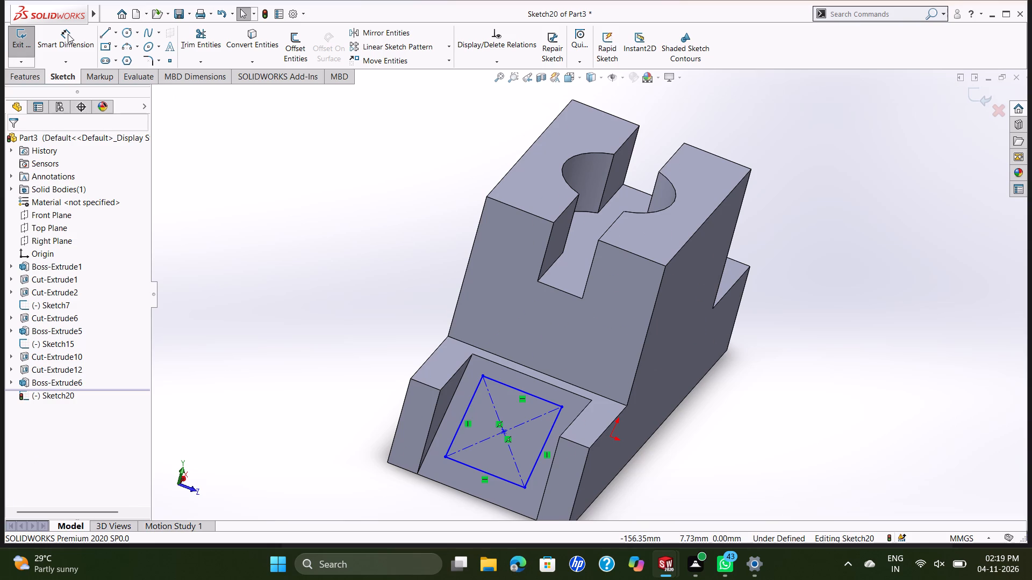
Dimension the rectangle's side along the slope as 25 mm.
click(68, 34)
click(476, 397)
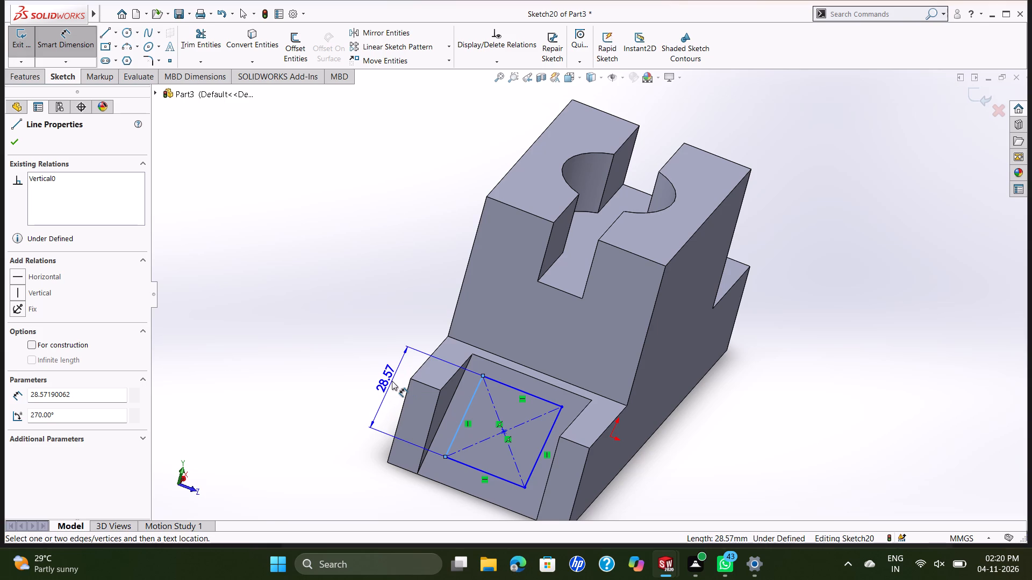
key(2)
key(5)
key(Return)
click(435, 372)
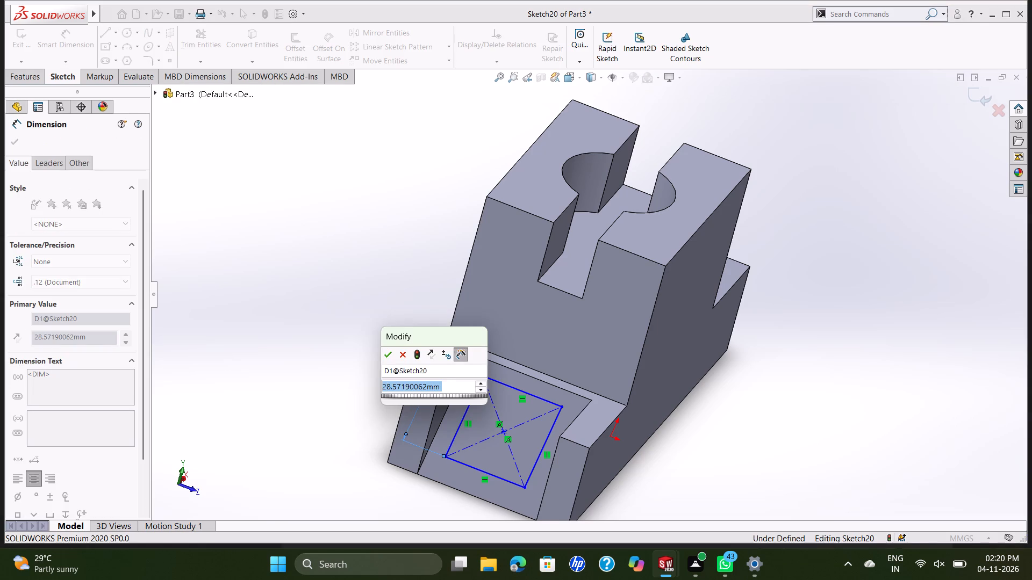
text(25)
key(Return)
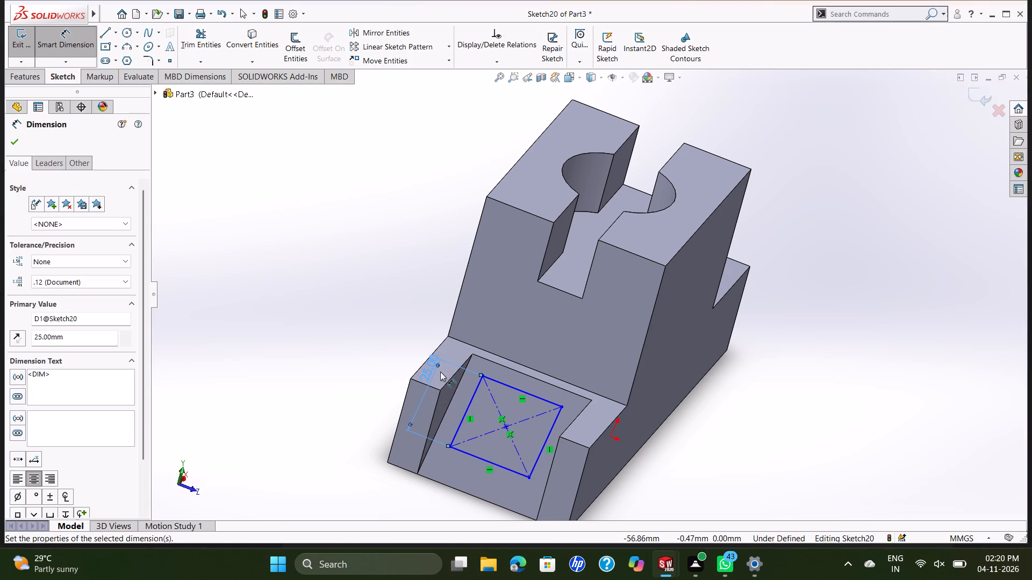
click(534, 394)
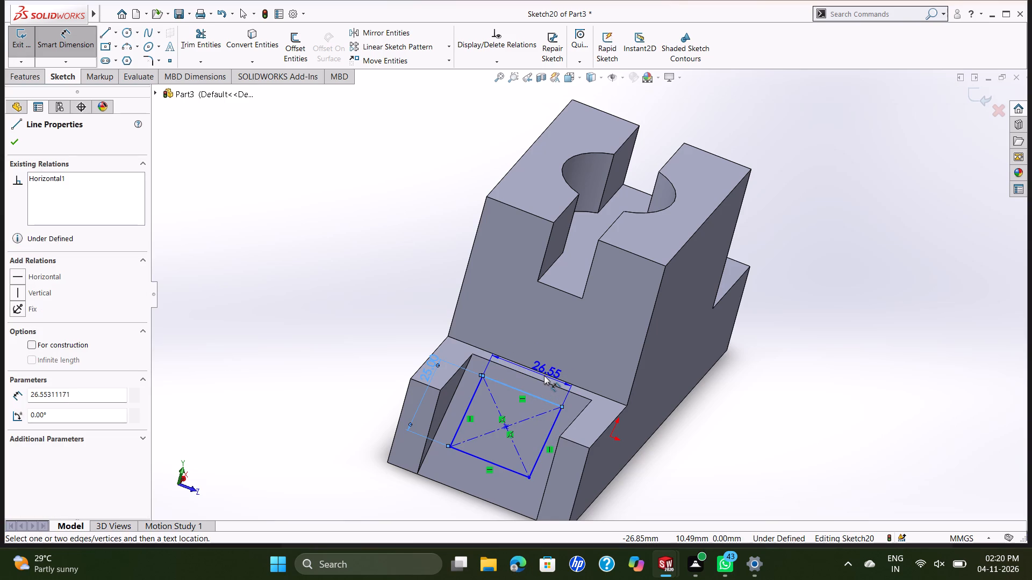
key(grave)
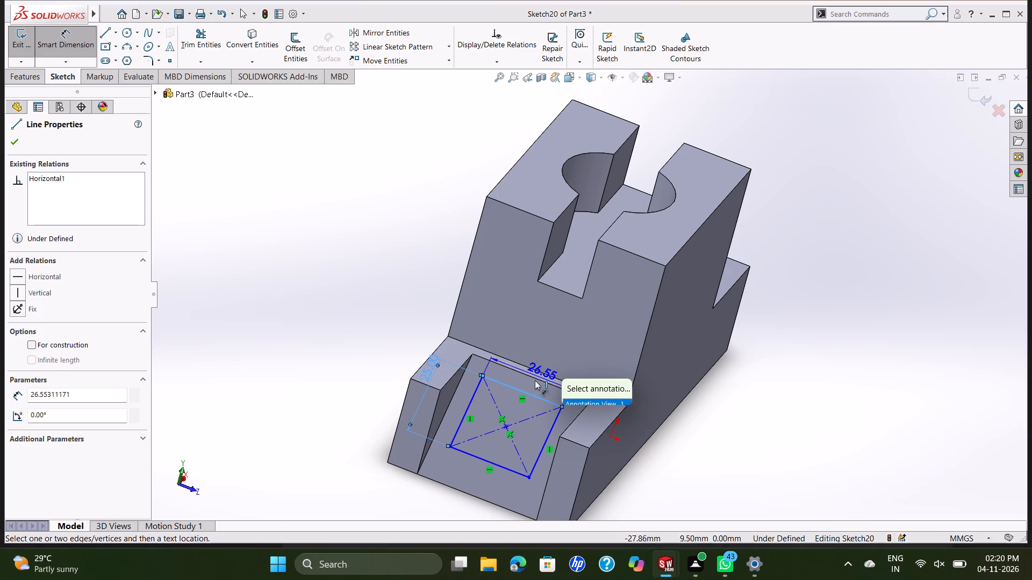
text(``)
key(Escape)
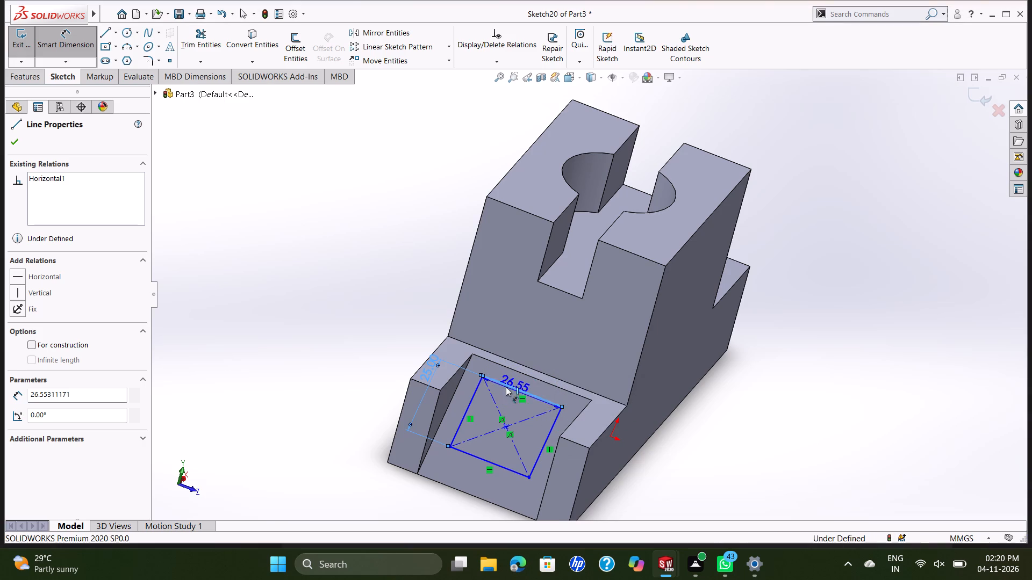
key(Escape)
Set the rectangle's length along the slope to 27 mm.
double_click(424, 371)
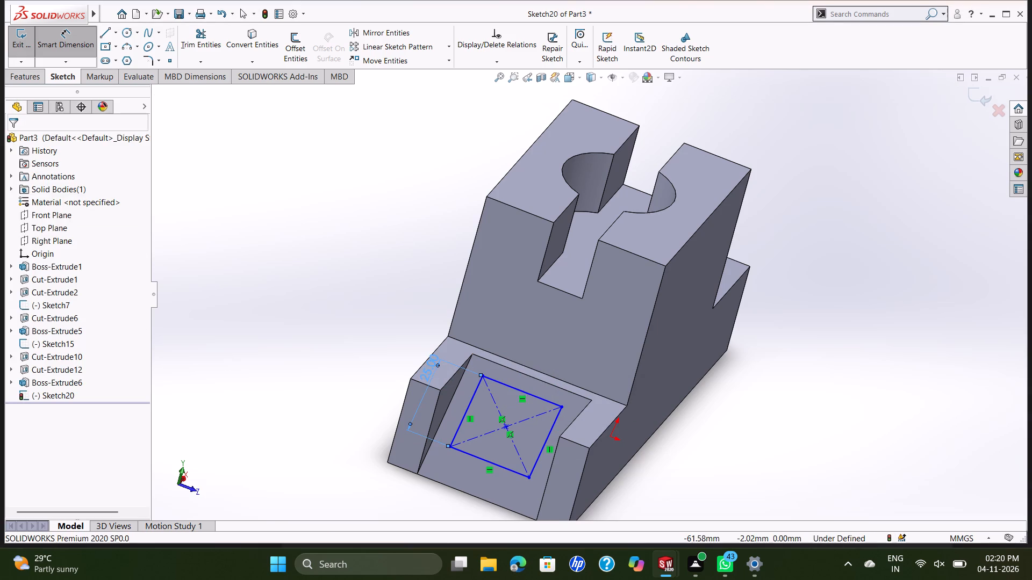
text(27)
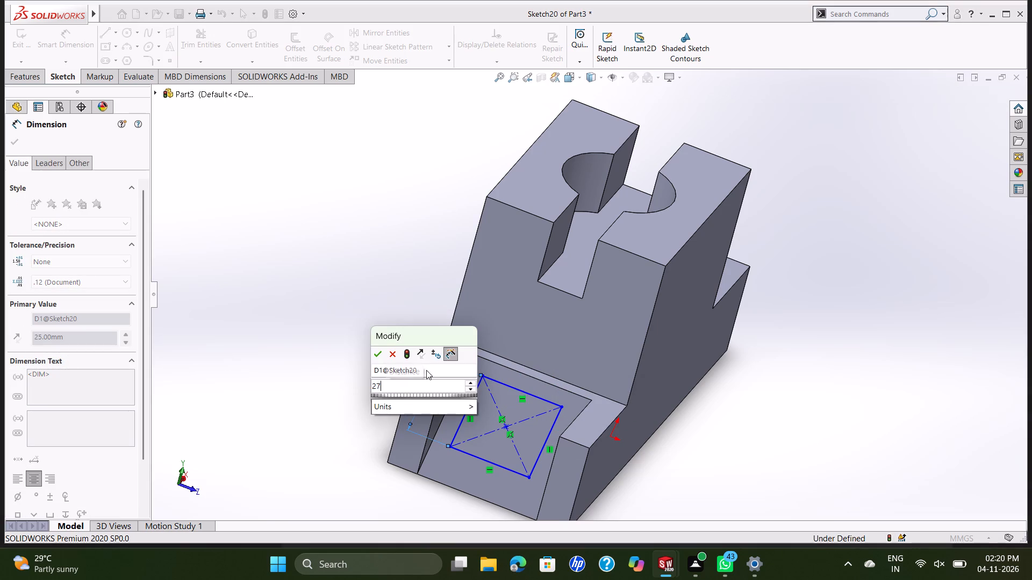
key(Return)
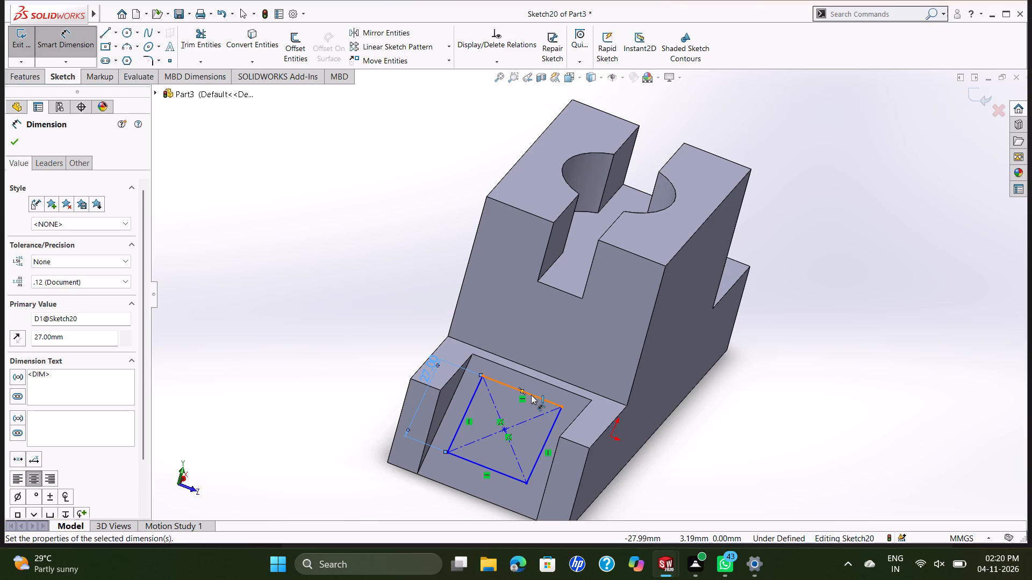
Dimension the rectangle's upper edge across the ramp as 30 mm.
click(531, 395)
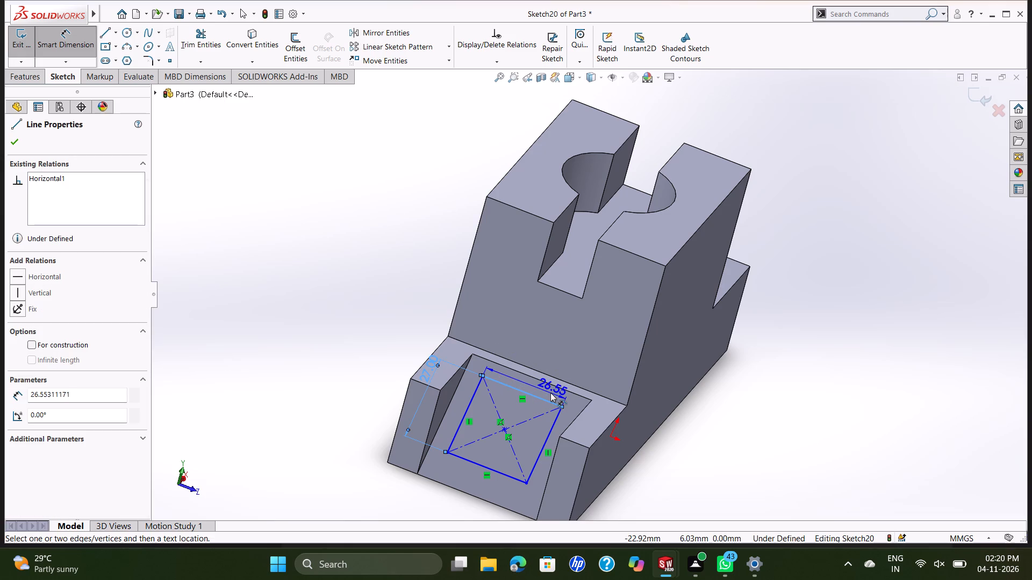
click(540, 385)
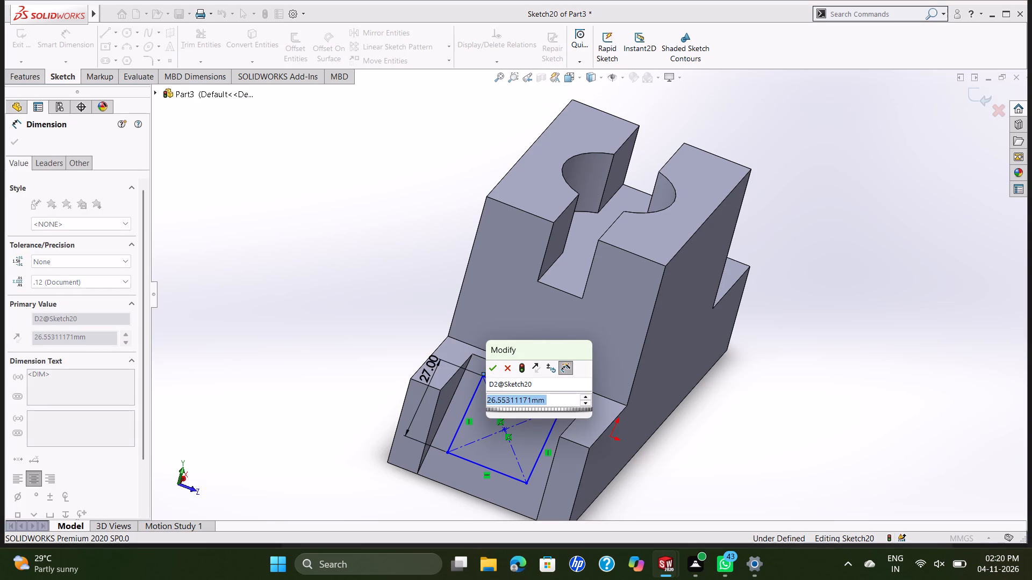
text(30)
key(Return)
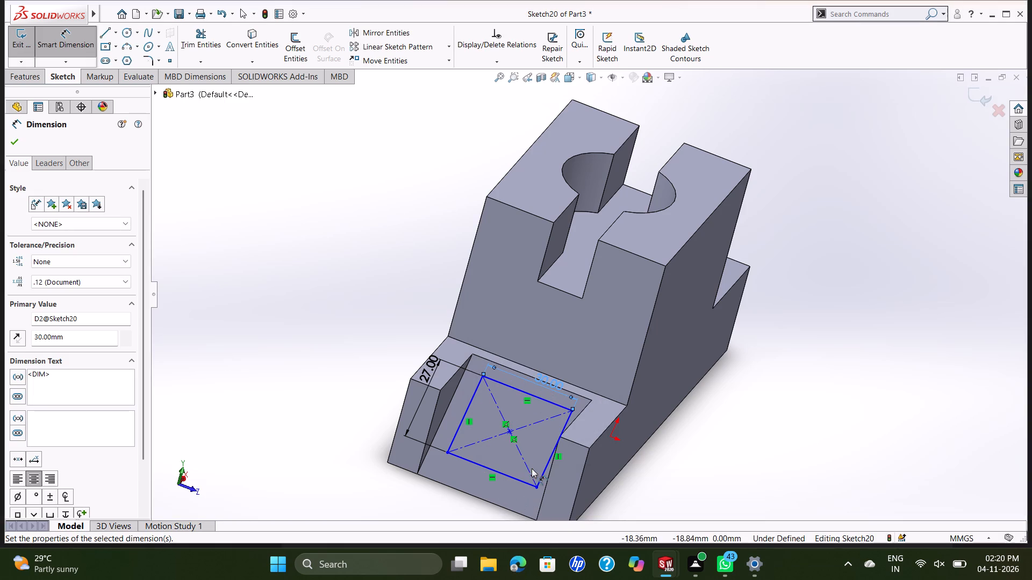
Dimension the distance between the rectangle's lower edge and the sloped face's bottom edge as 5 mm.
click(483, 467)
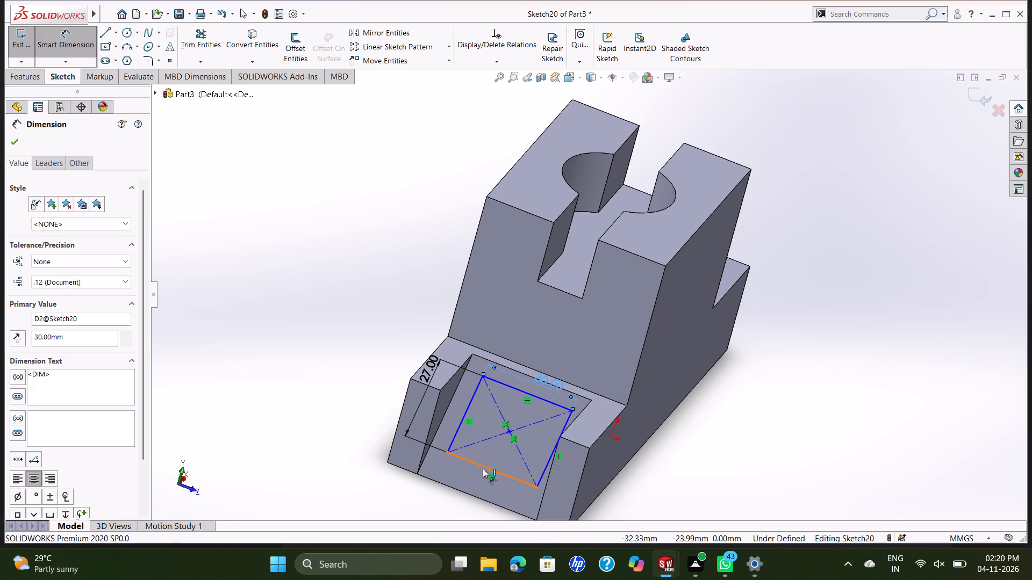
click(478, 498)
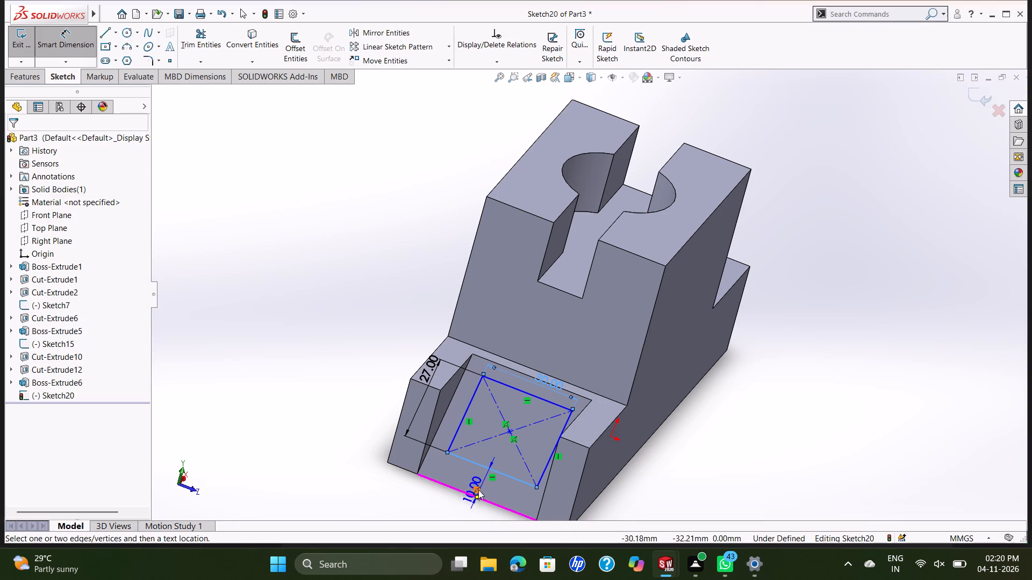
click(482, 483)
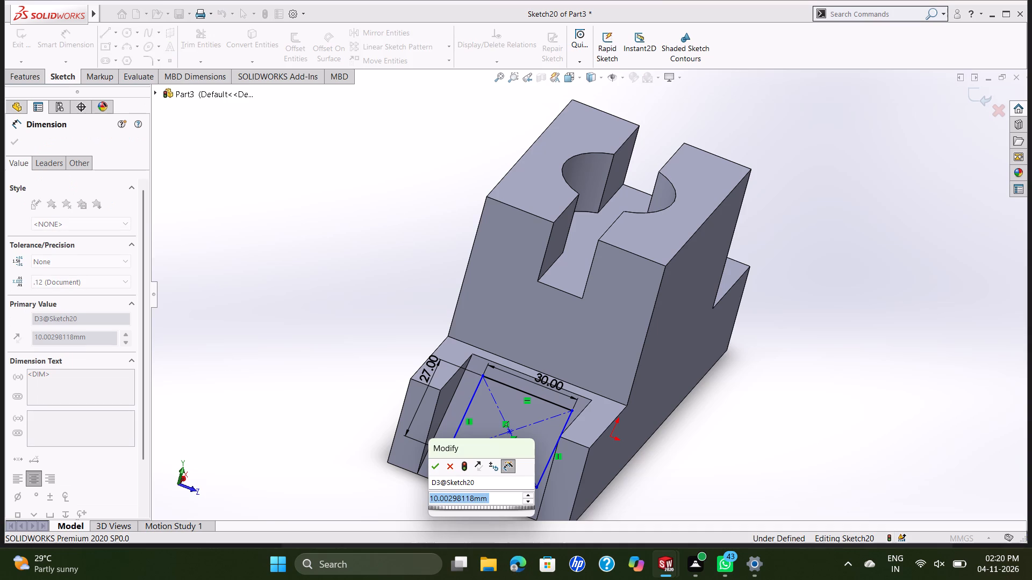
key(5)
key(Return)
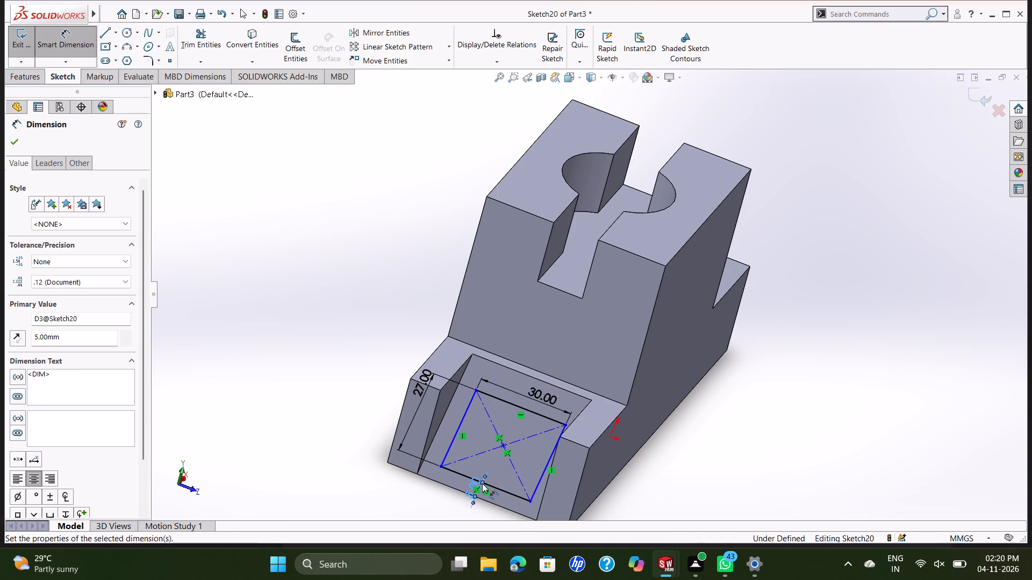
Dimension the distance between the rectangle's side along the slope and the sloped face's adjacent side edge as 5 mm.
click(465, 413)
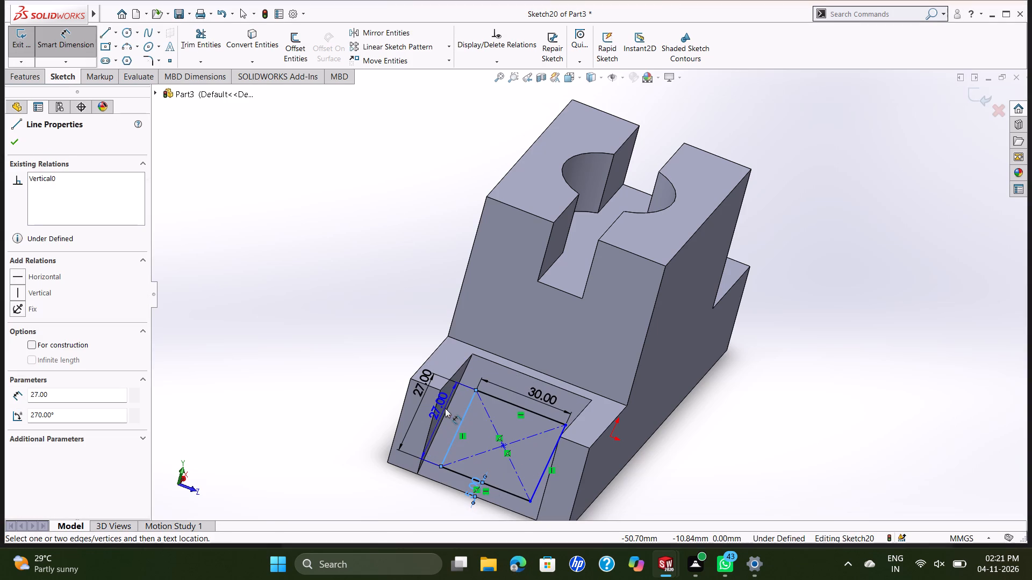
click(448, 409)
click(456, 414)
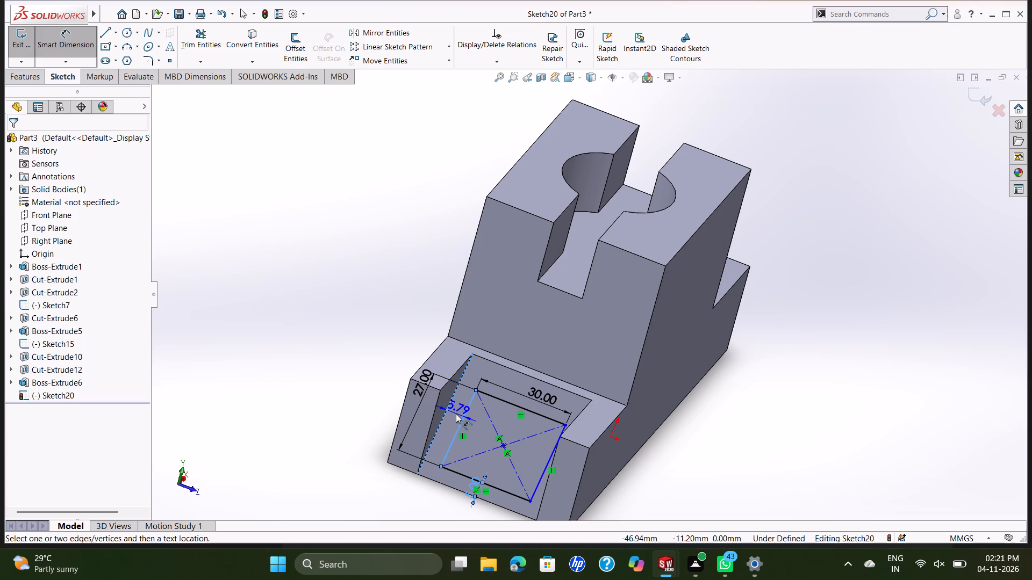
key(5)
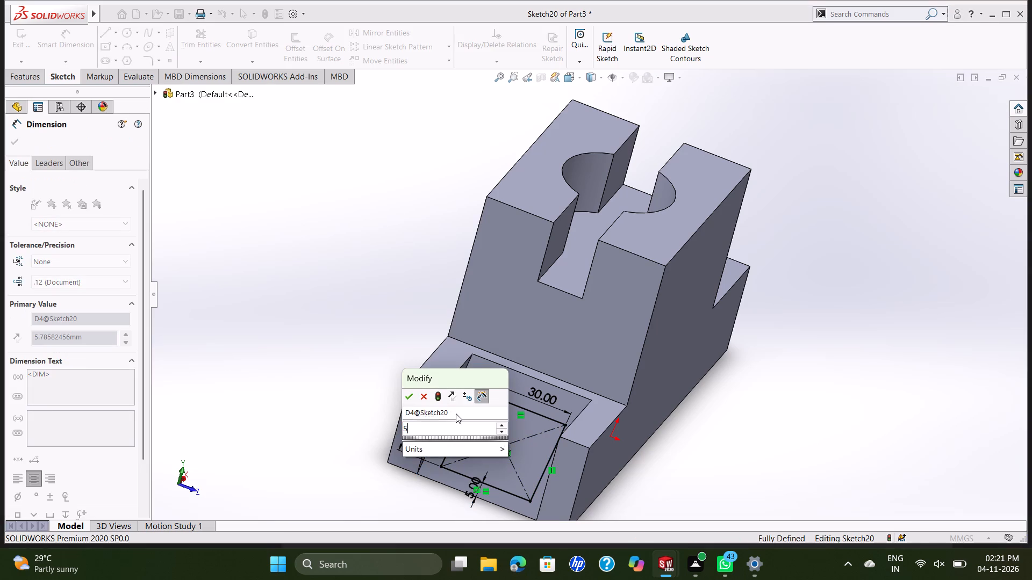
key(Return)
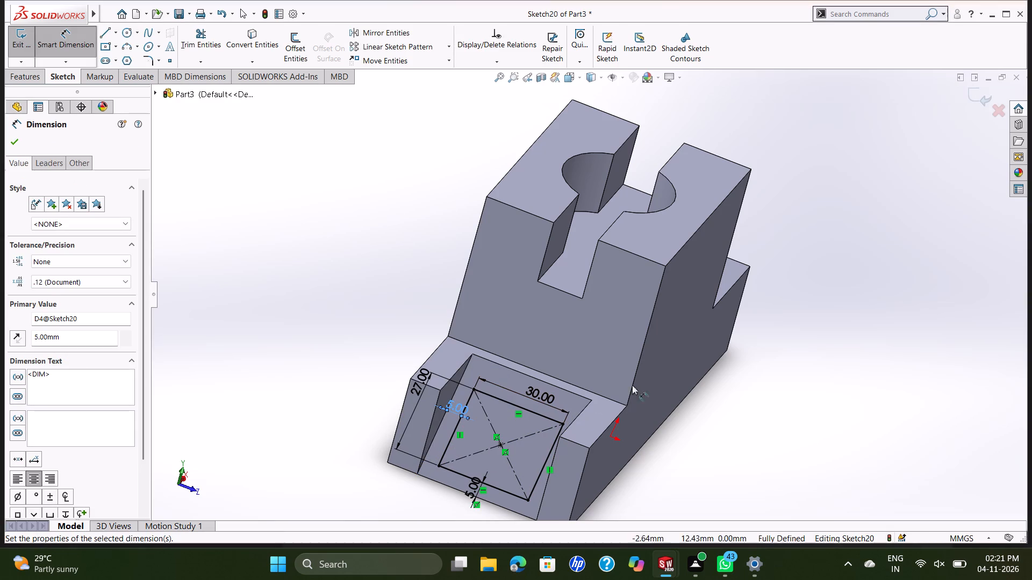
key(Escape)
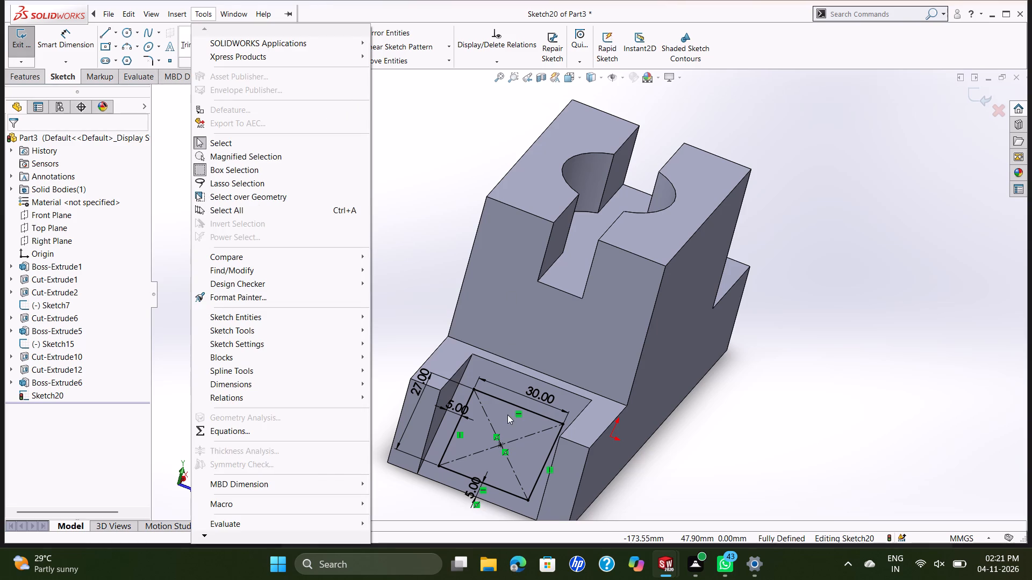
key(Escape)
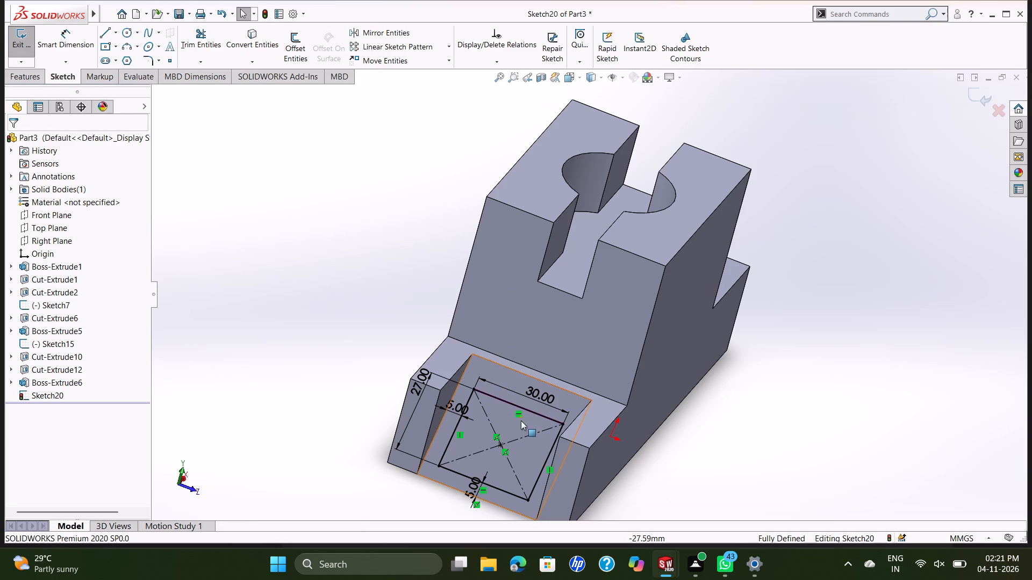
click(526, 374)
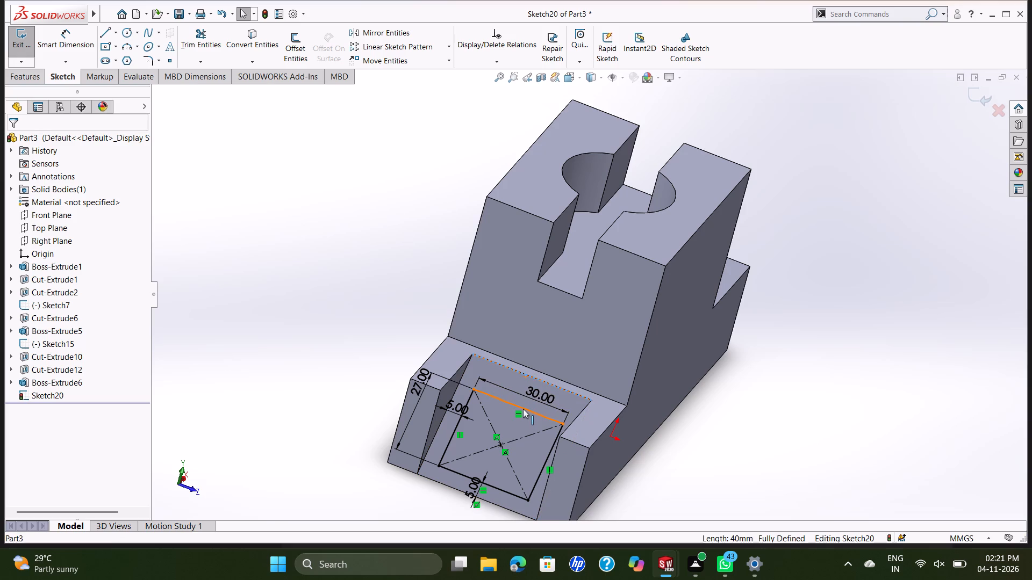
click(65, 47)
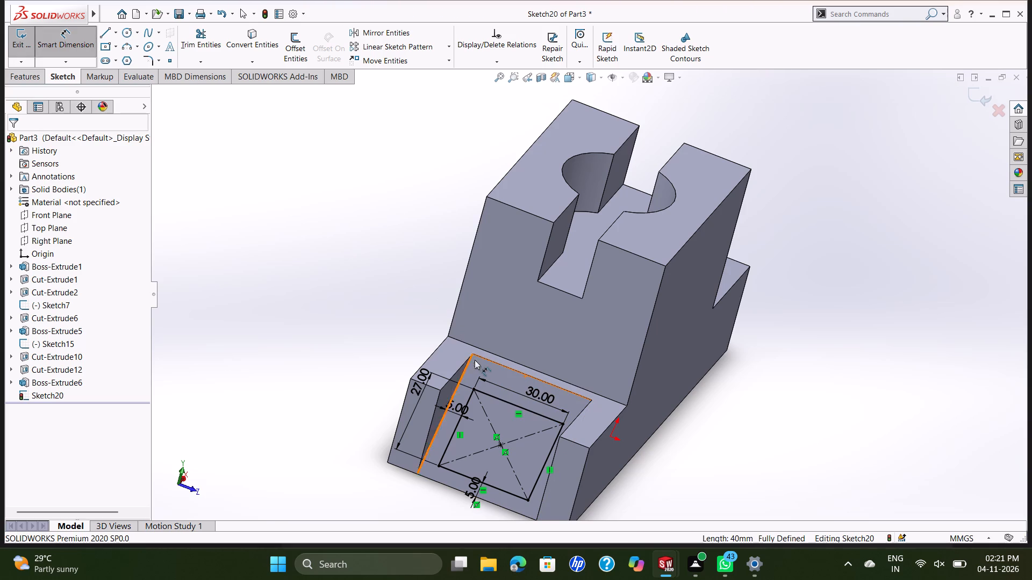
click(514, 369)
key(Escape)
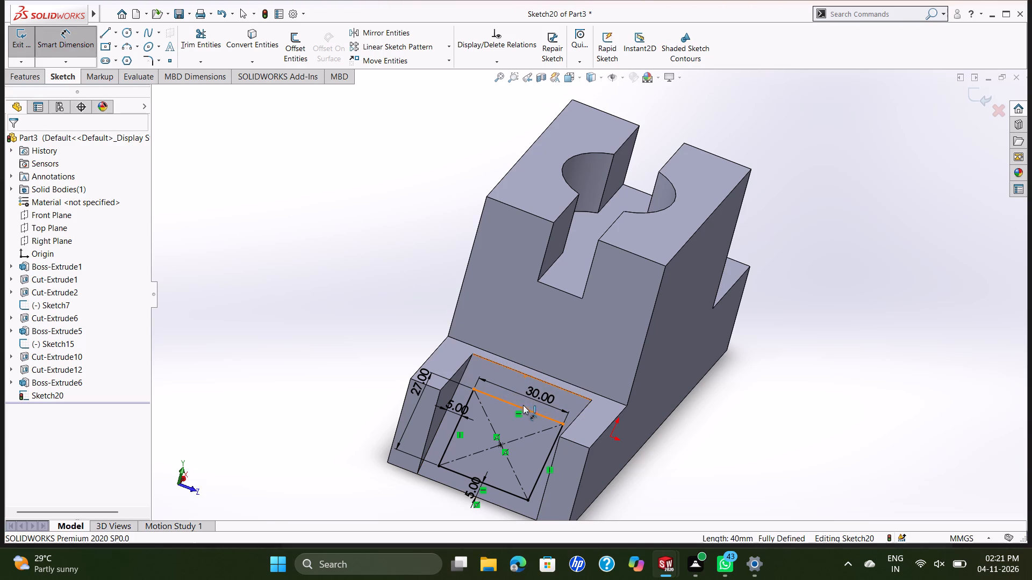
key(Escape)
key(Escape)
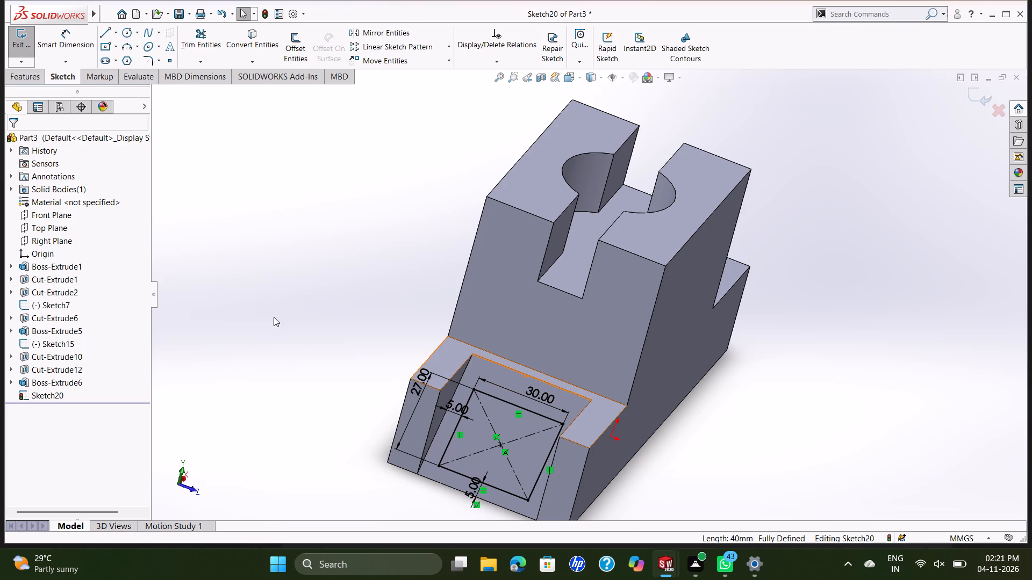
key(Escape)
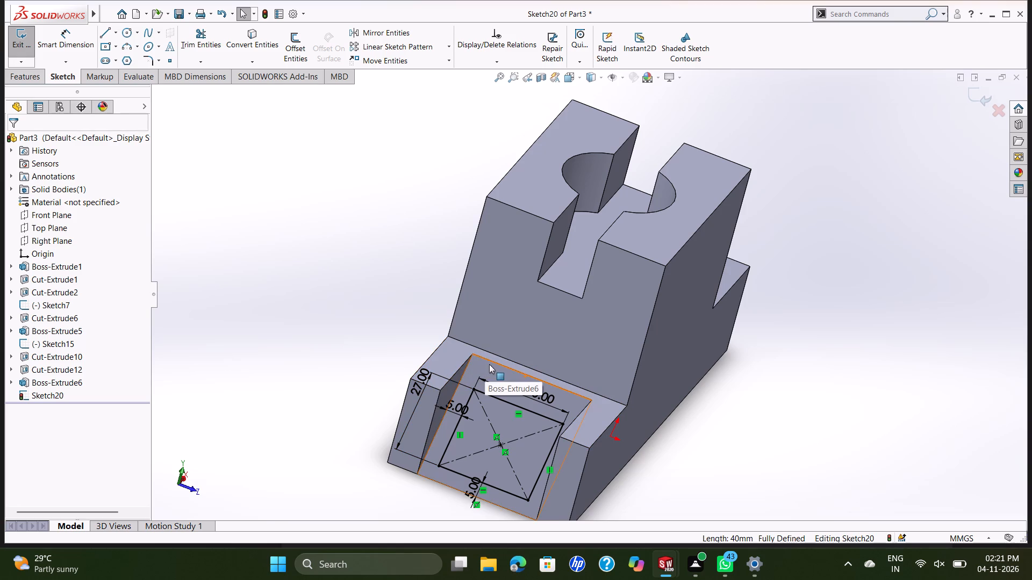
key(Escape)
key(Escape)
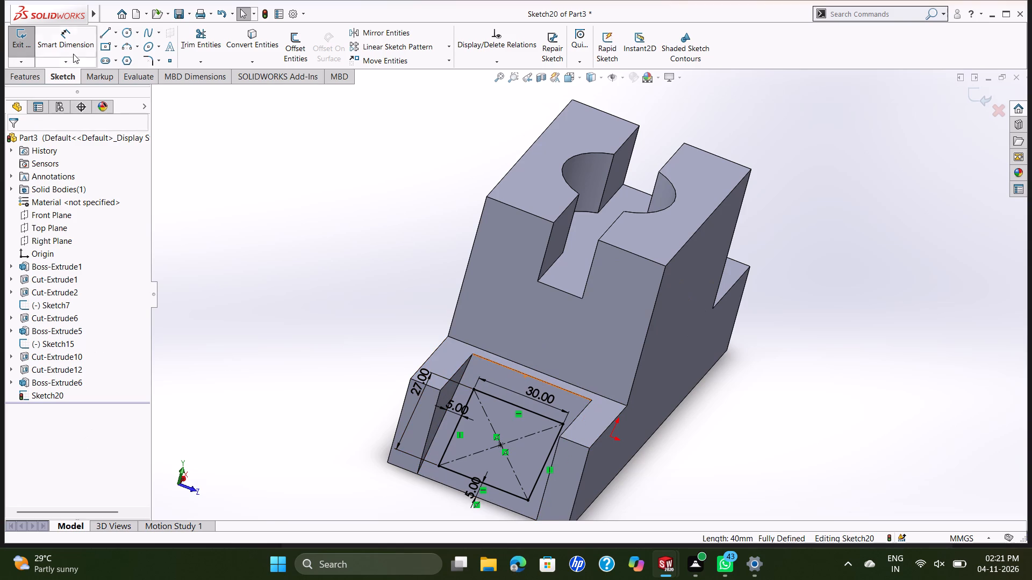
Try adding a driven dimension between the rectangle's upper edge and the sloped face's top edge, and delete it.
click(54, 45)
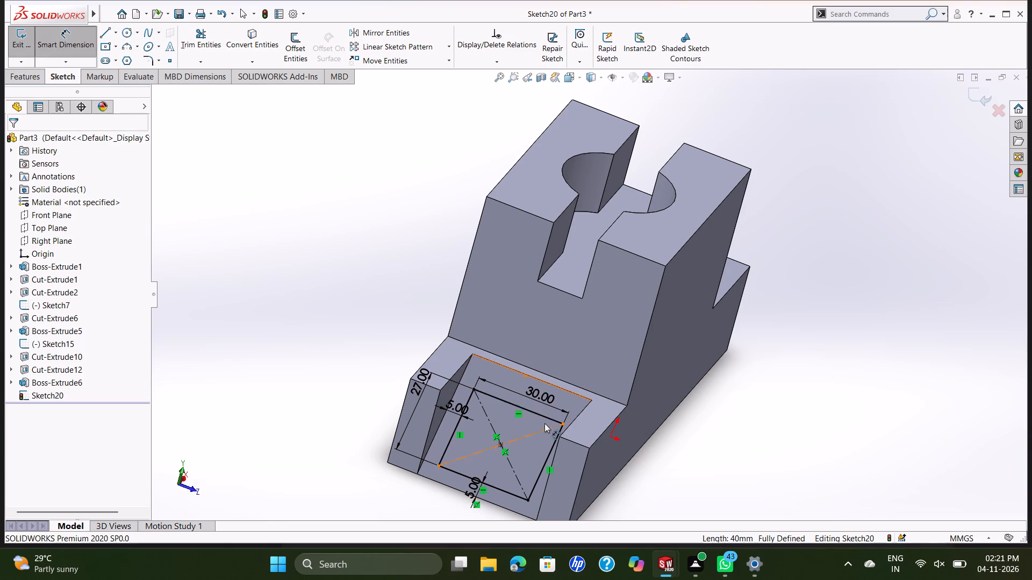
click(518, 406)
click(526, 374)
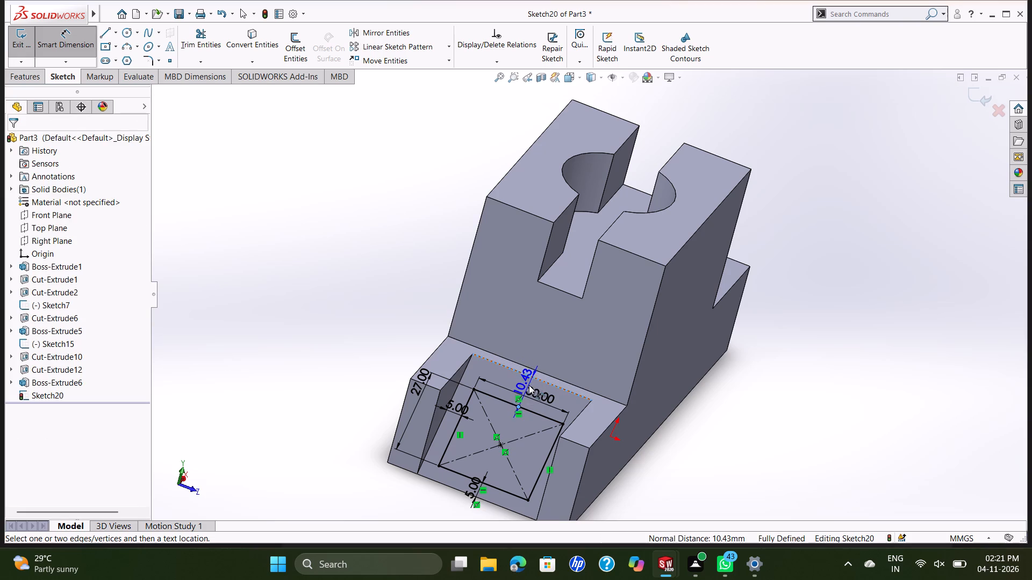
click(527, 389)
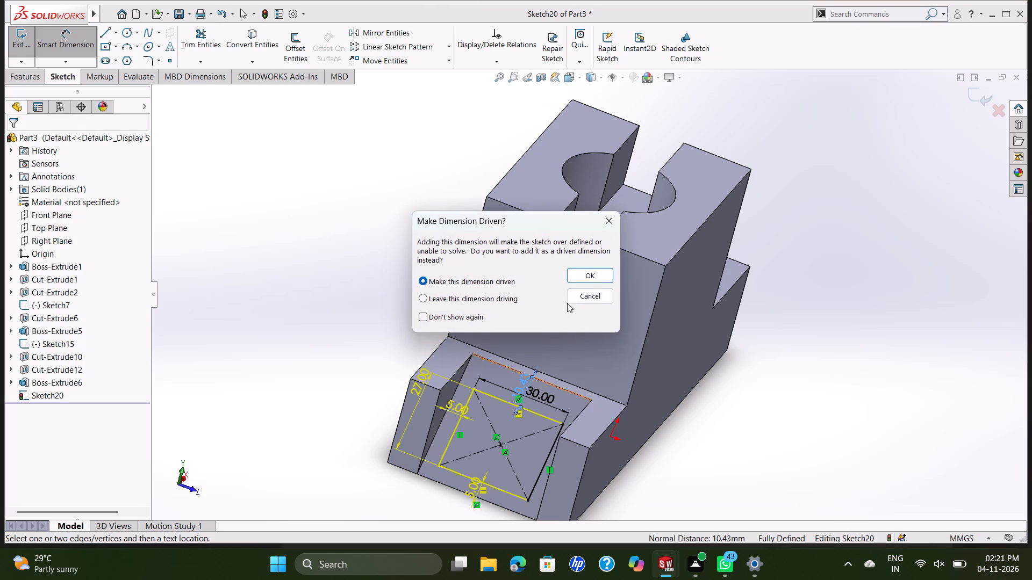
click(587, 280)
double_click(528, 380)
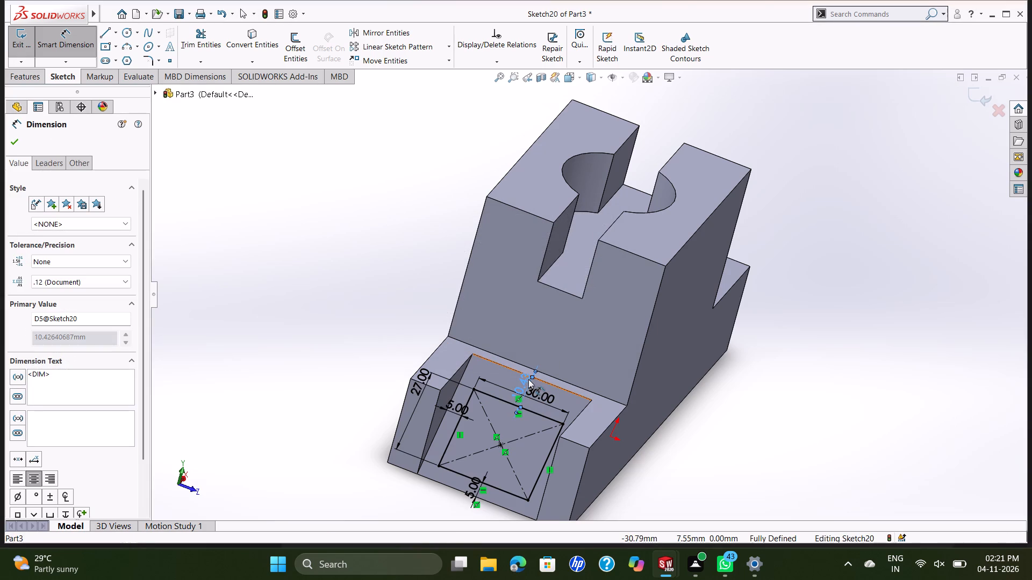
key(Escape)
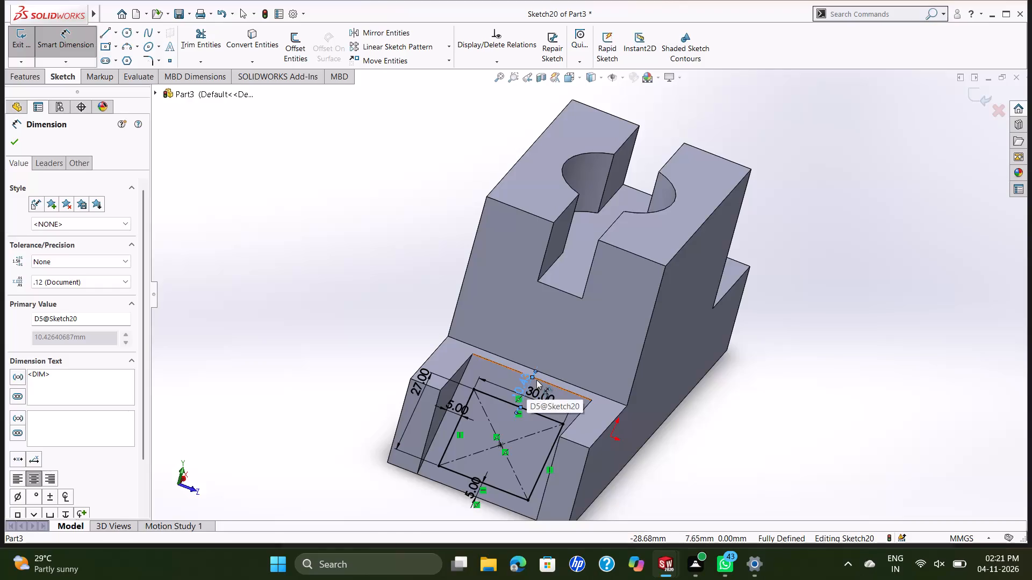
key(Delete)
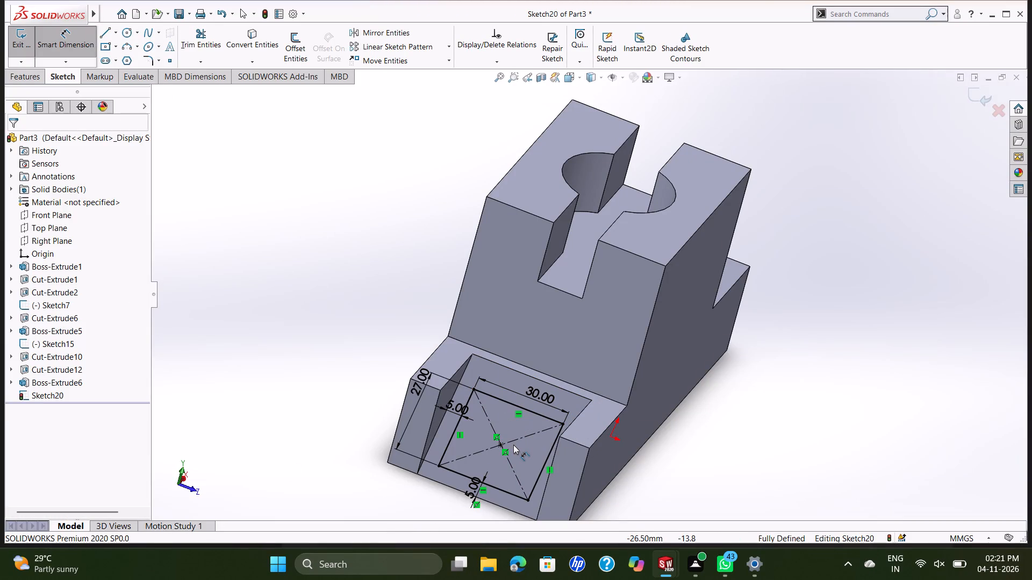
Delete the 5 mm dimension between the rectangle's lower edge and the sloped face's bottom edge.
click(469, 489)
key(Delete)
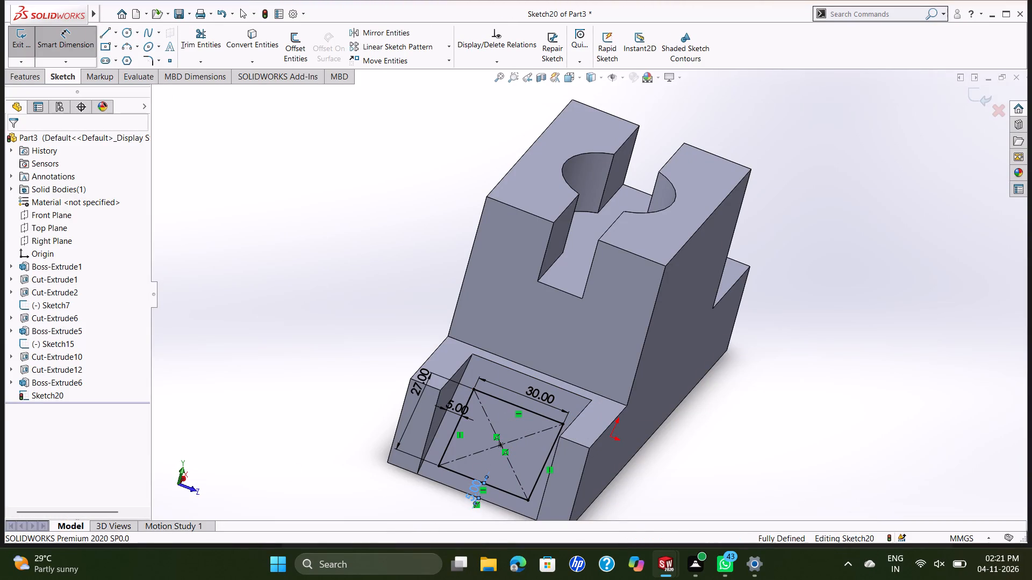
Dimension the distance between the rectangle's upper edge and the sloped face's top edge as 5 mm.
click(527, 410)
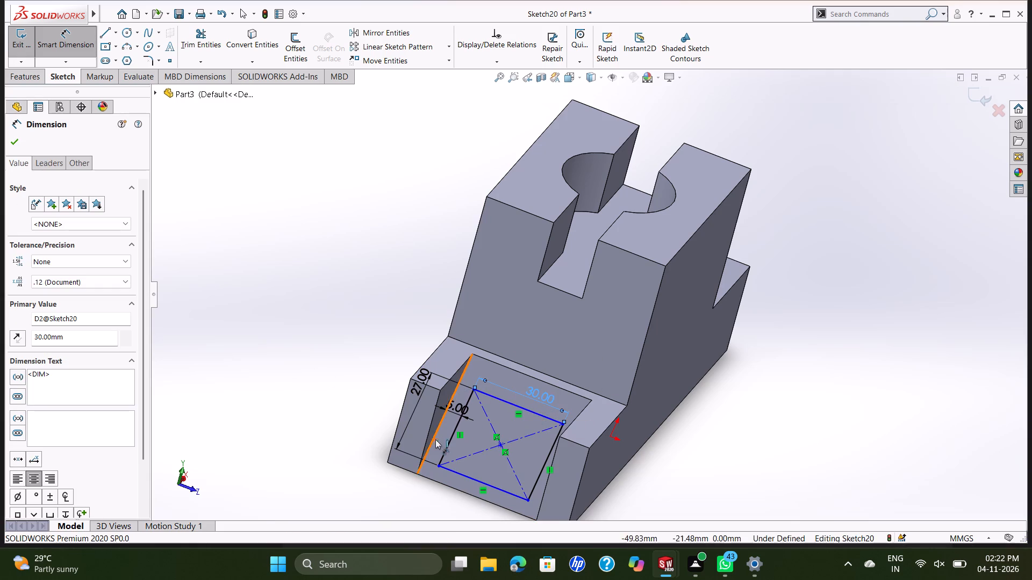
click(513, 403)
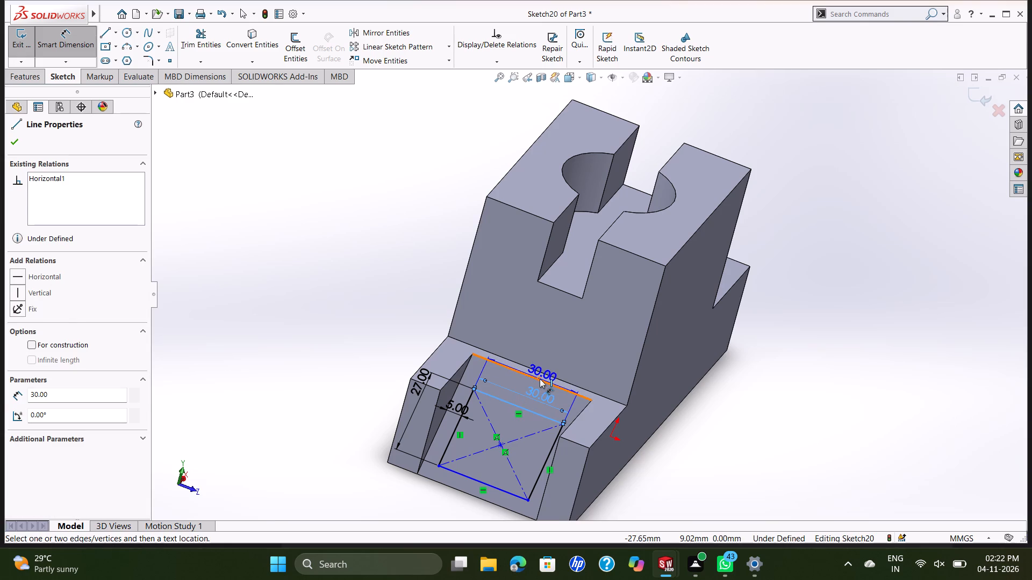
click(540, 379)
click(526, 382)
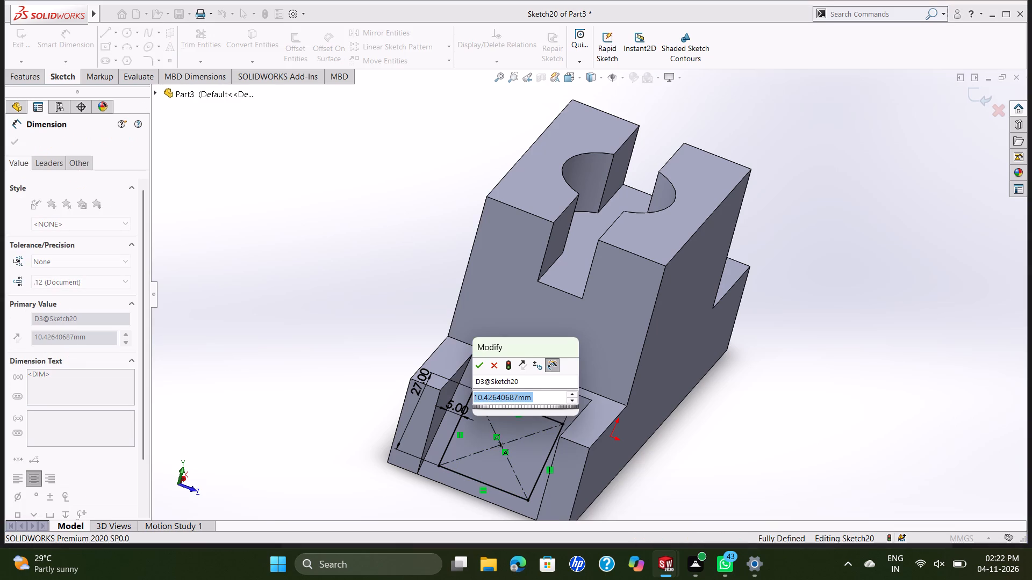
key(5)
key(Return)
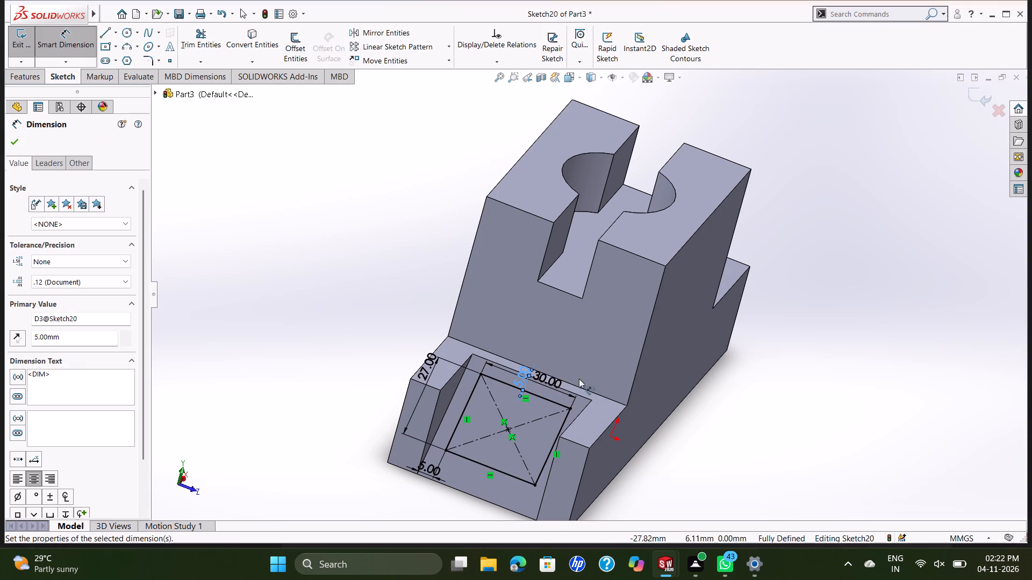
key(Escape)
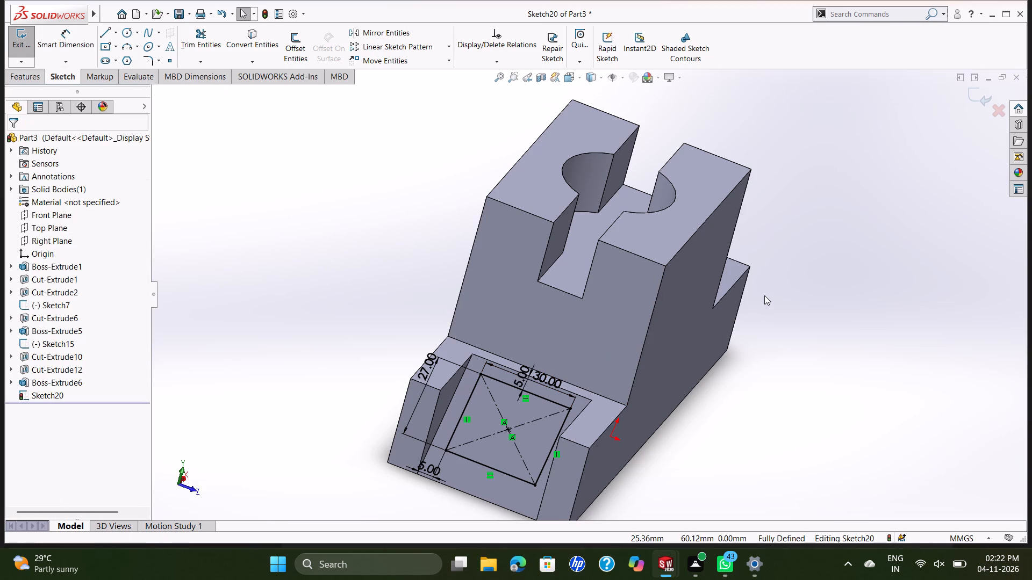
Extrude-cut the 27 by 30 mm rectangle on the opposite-end ramp blind to a depth of 40 mm through the sloped wall.
middle_drag(784, 303, 685, 388)
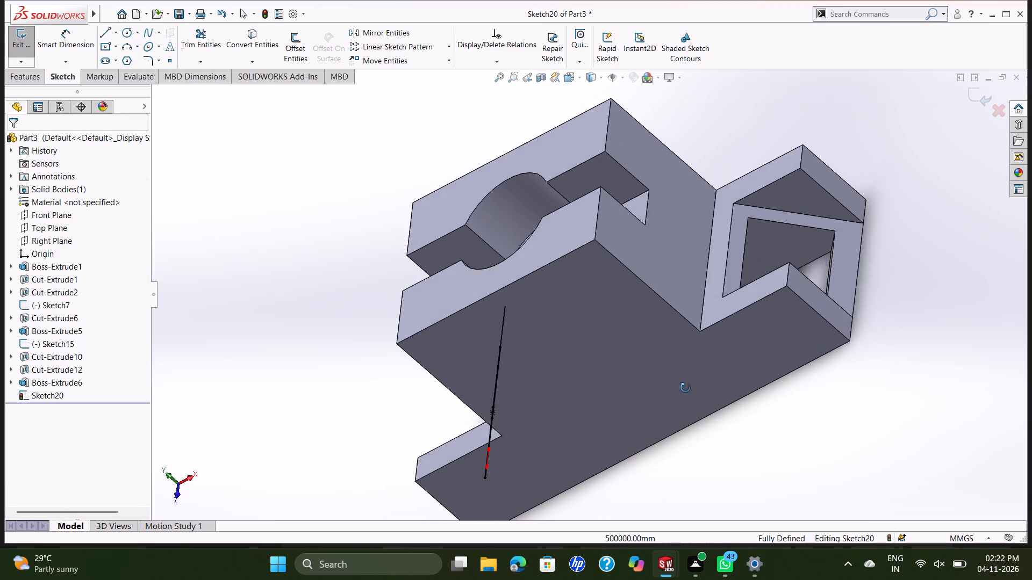
middle_drag(685, 388, 781, 318)
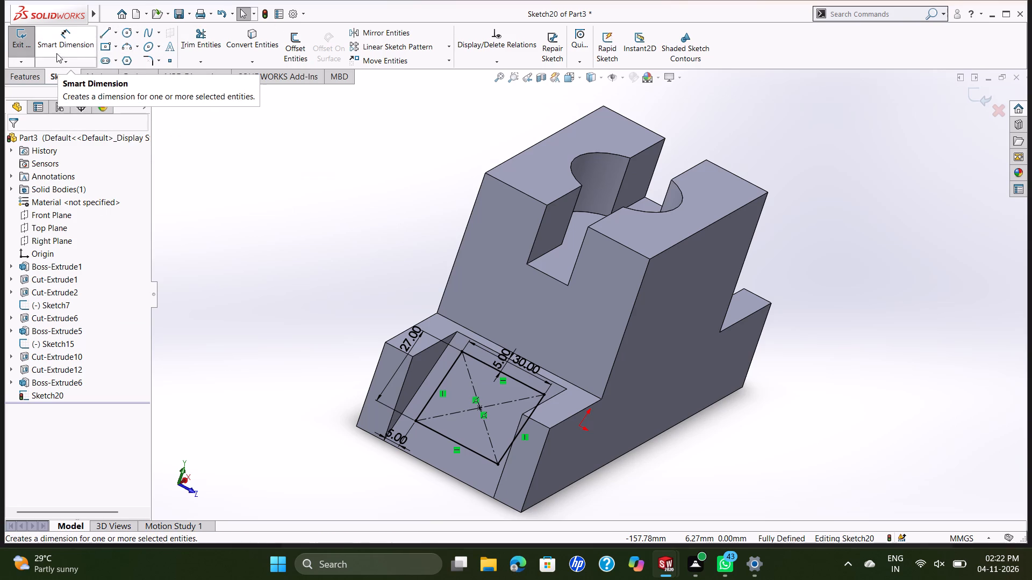
click(35, 73)
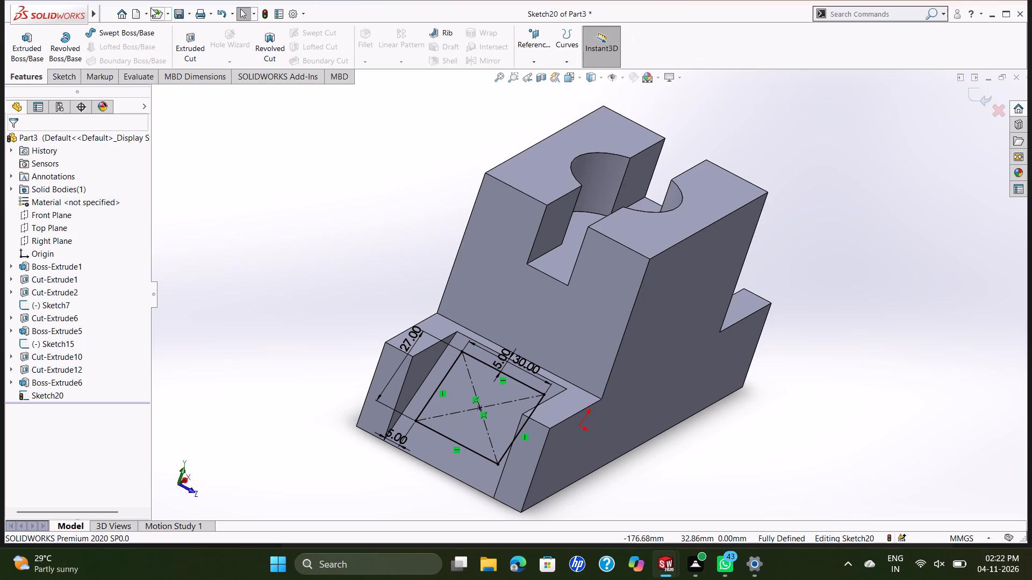
click(191, 40)
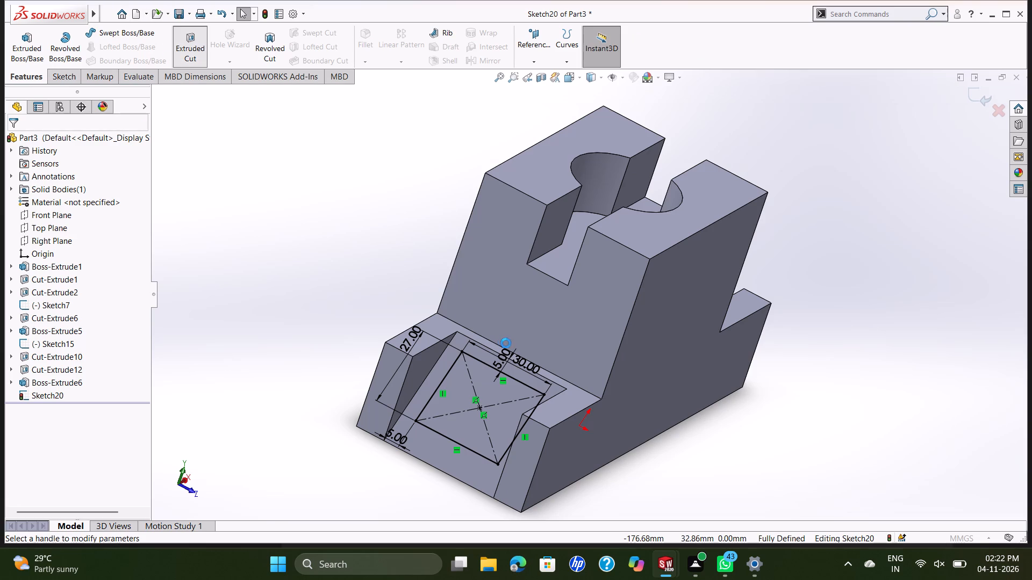
middle_drag(500, 421, 532, 456)
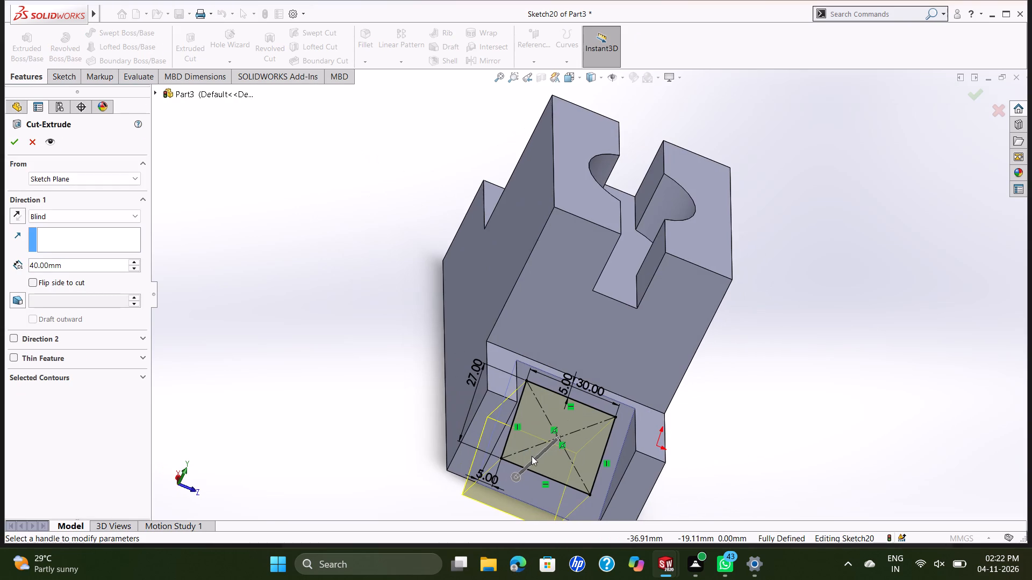
middle_drag(626, 417, 678, 441)
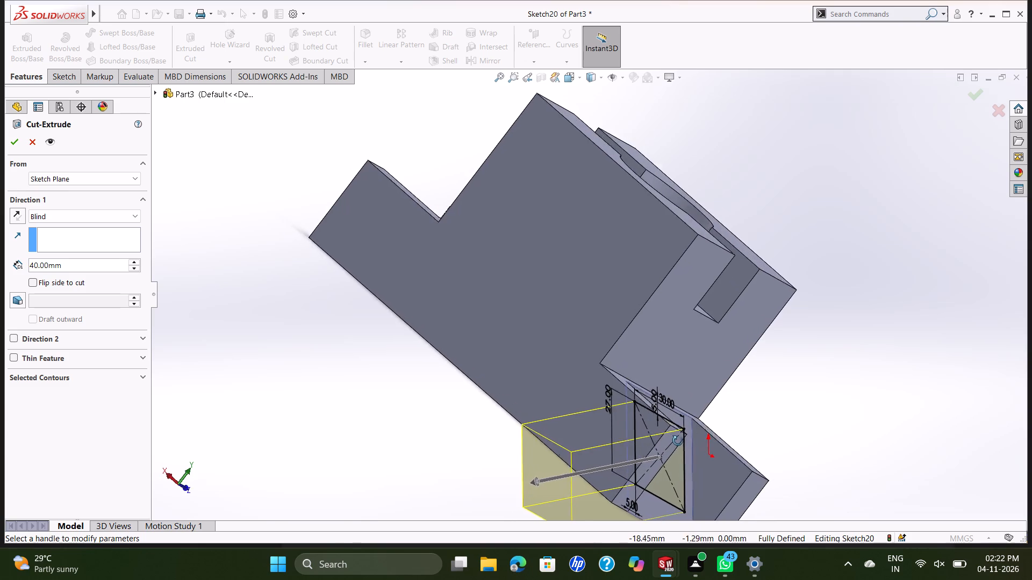
middle_drag(678, 441, 646, 446)
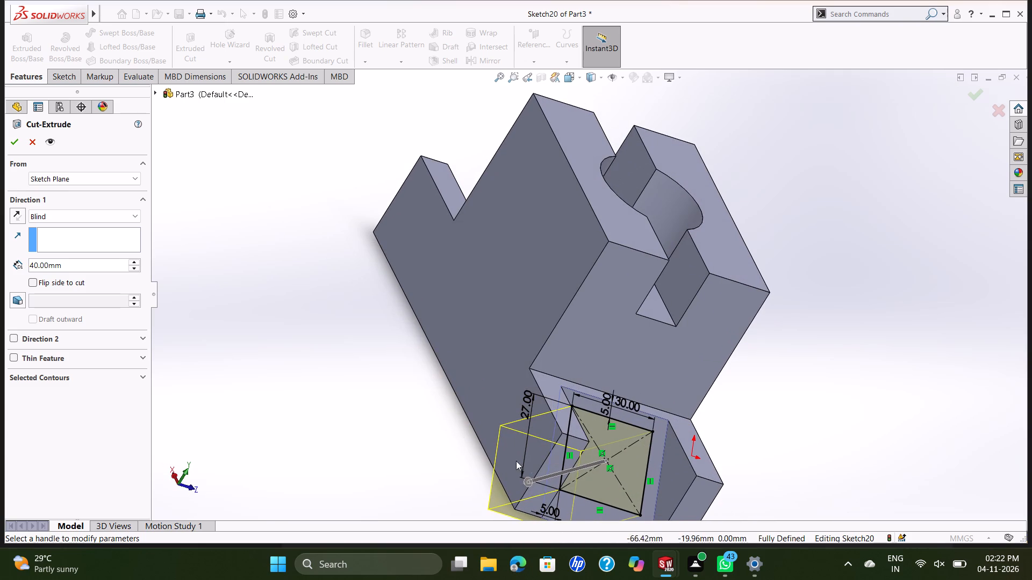
middle_drag(527, 461, 587, 468)
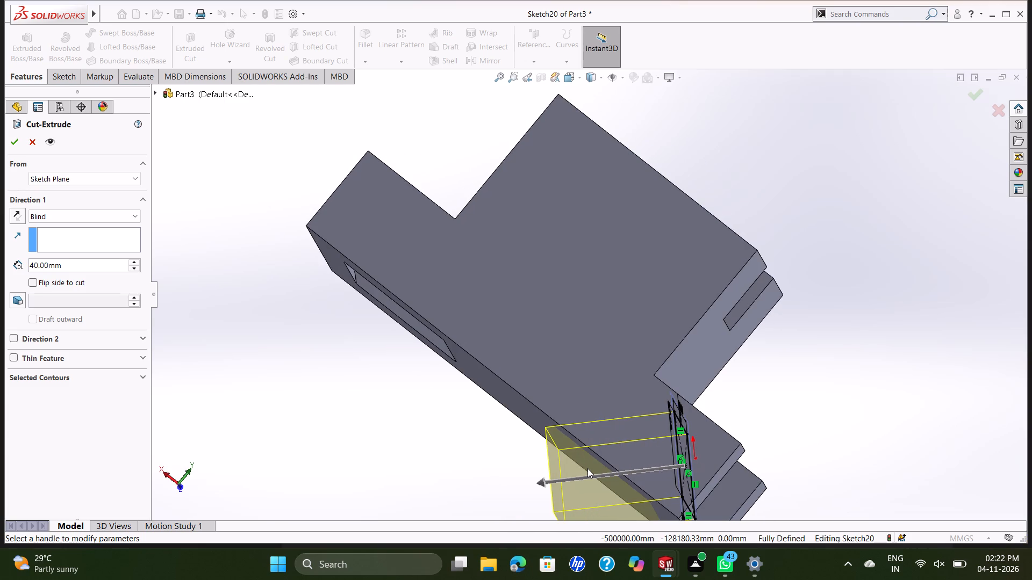
key(ctrl+5)
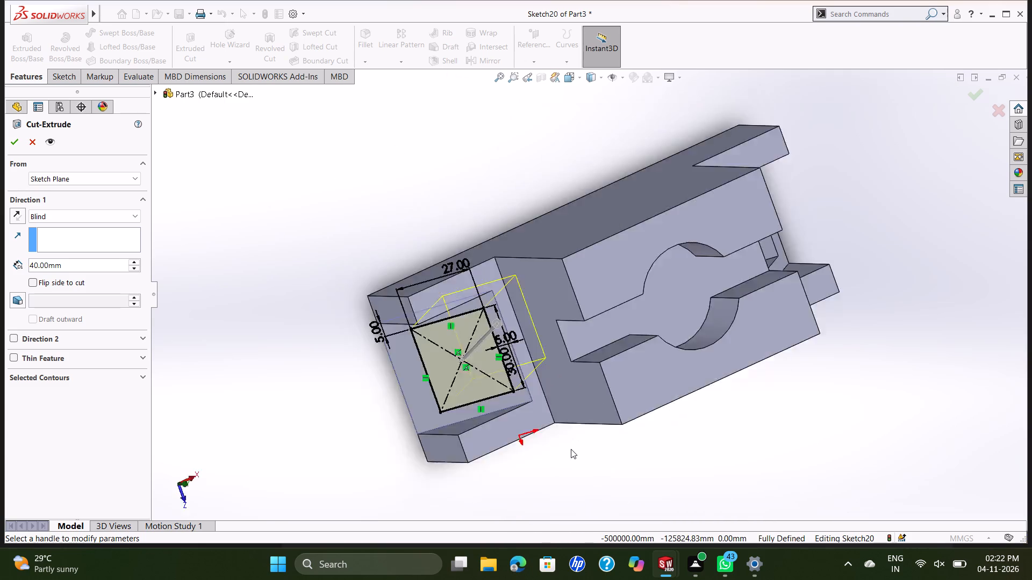
key(ctrl+6)
key(ctrl+6)
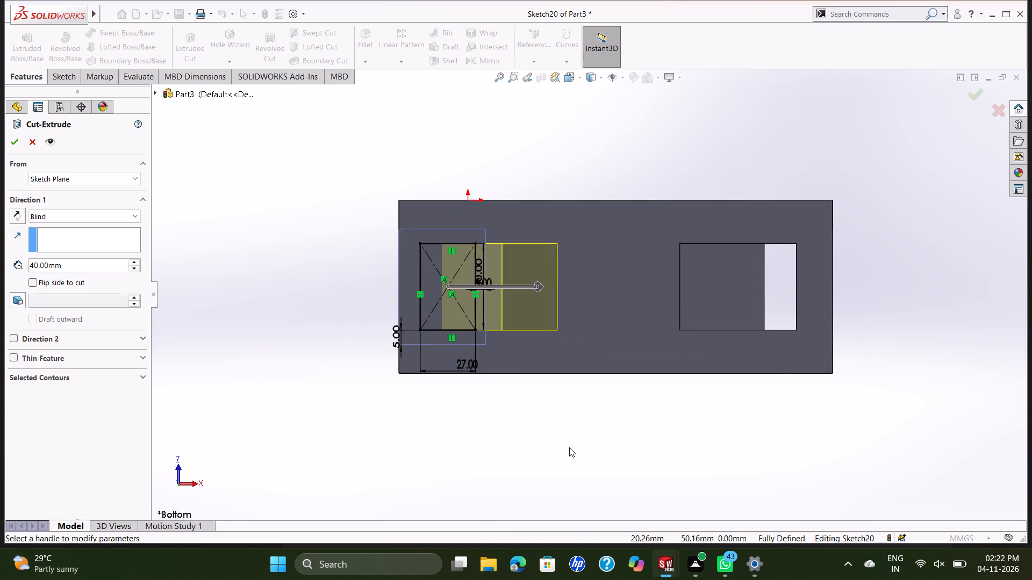
key(ctrl+7)
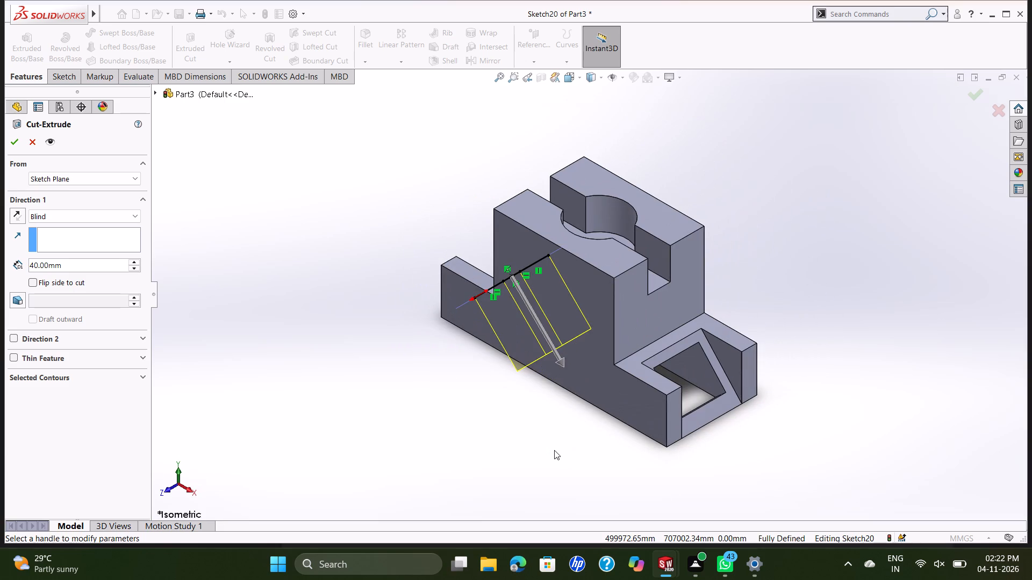
key(ctrl+4)
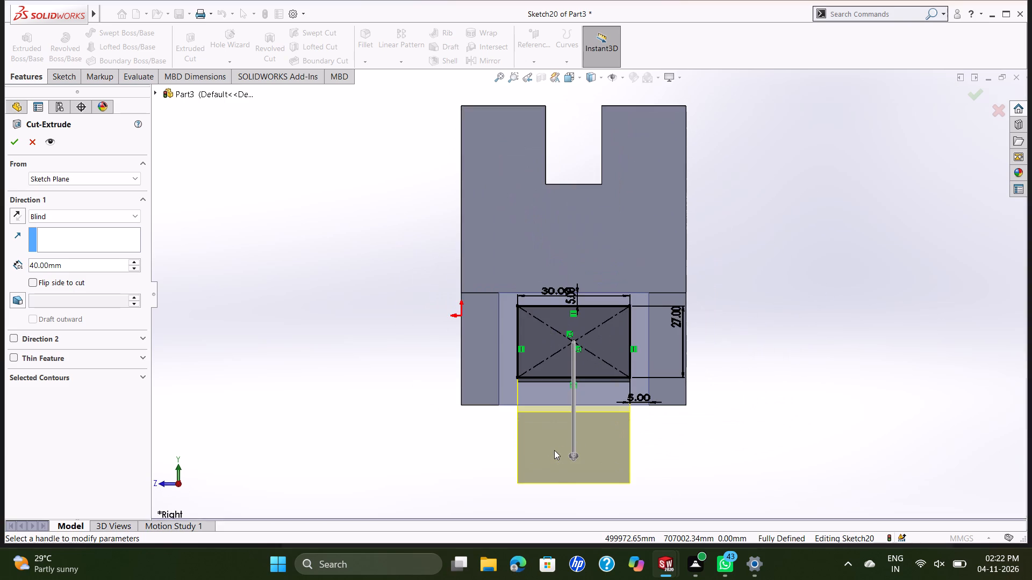
key(ctrl+3)
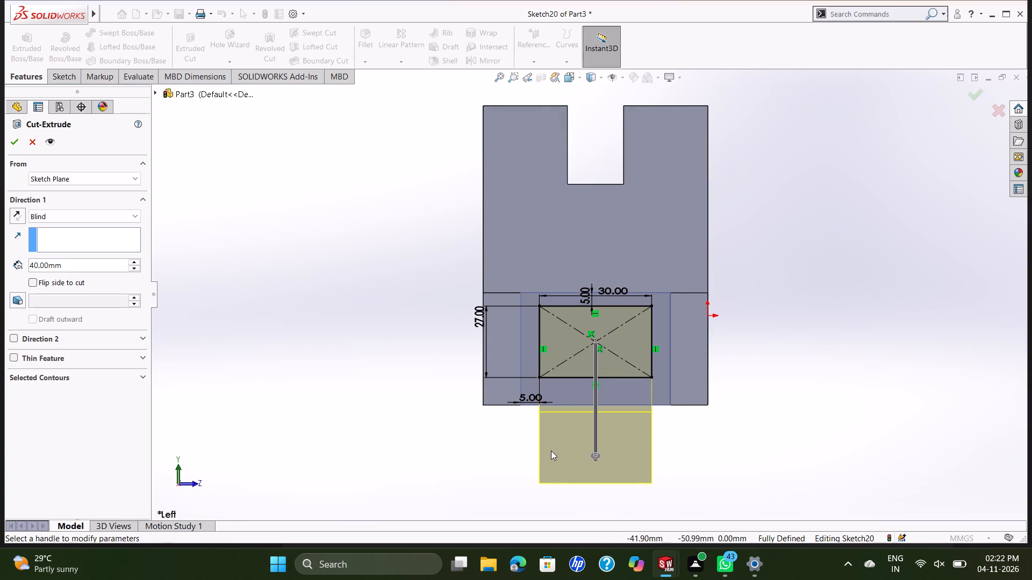
ctrl+middle_drag(551, 451, 650, 505)
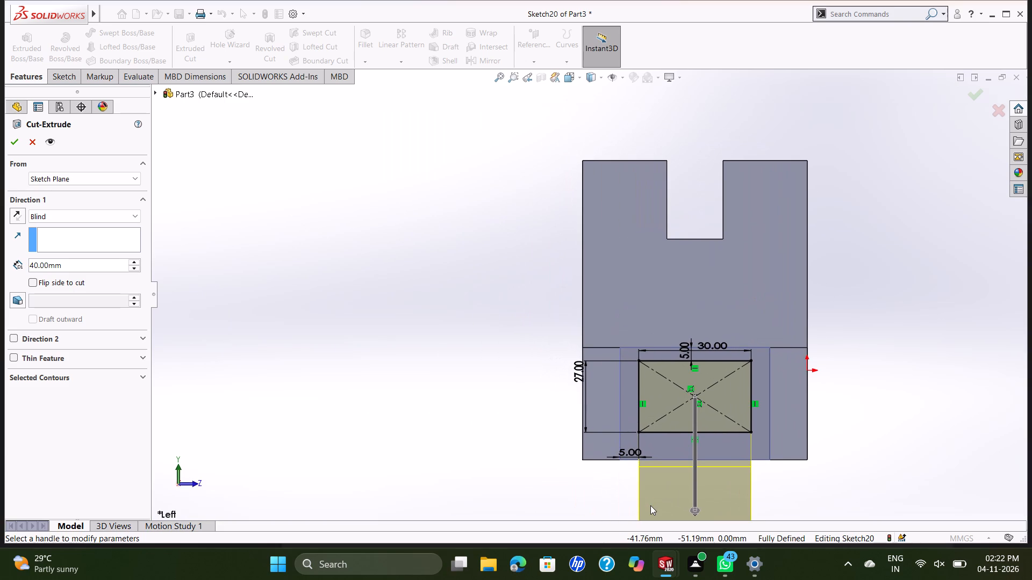
key(ctrl+3)
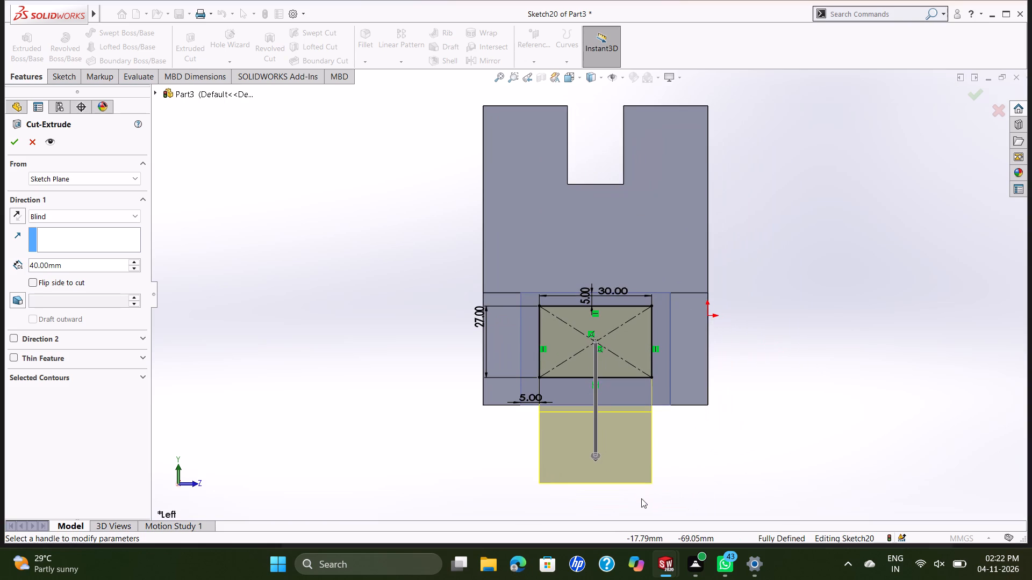
key(ctrl+3)
key(ctrl+2)
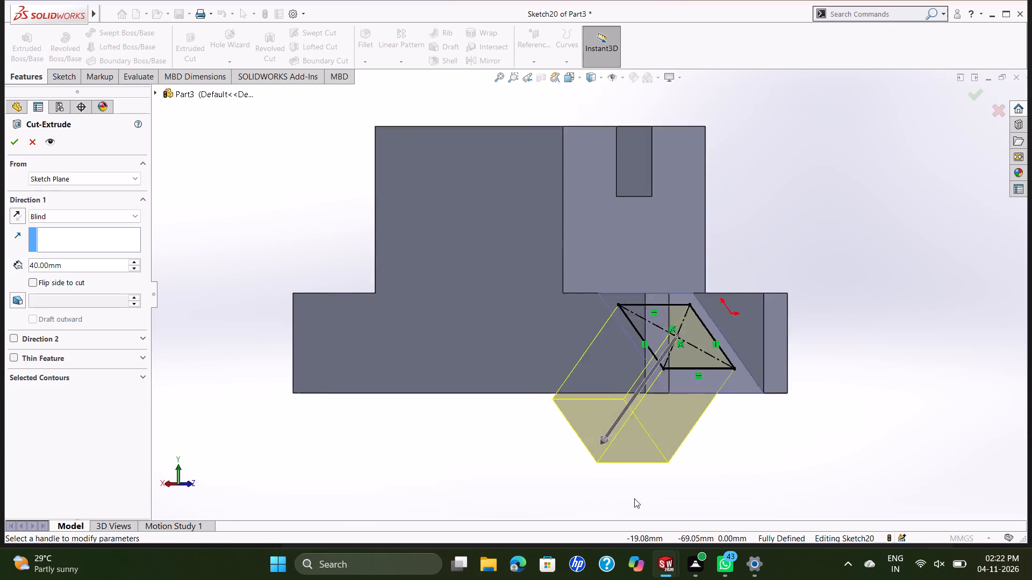
ctrl+middle_drag(753, 363, 720, 430)
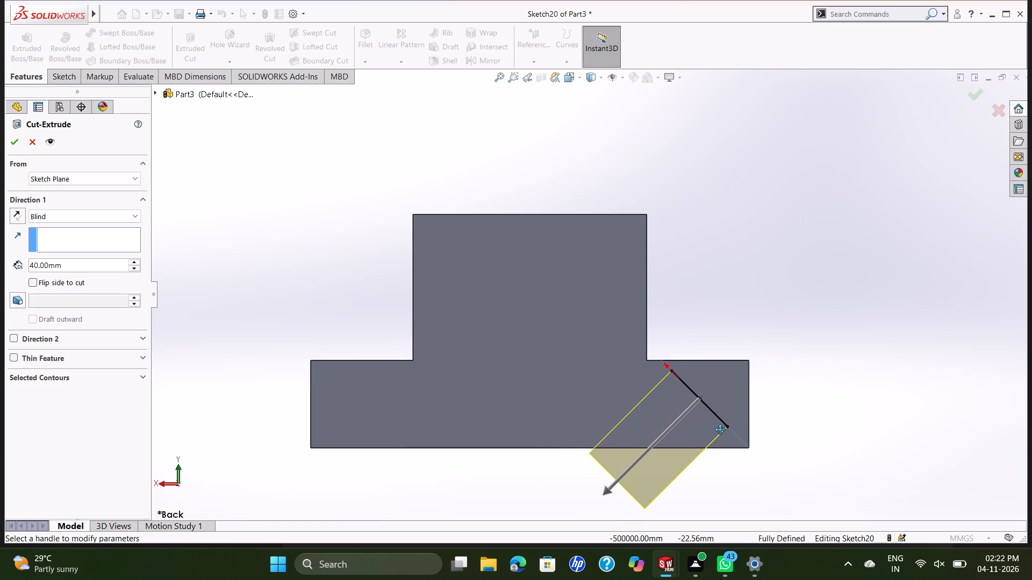
ctrl+middle_drag(720, 430, 698, 430)
middle_drag(735, 336, 728, 414)
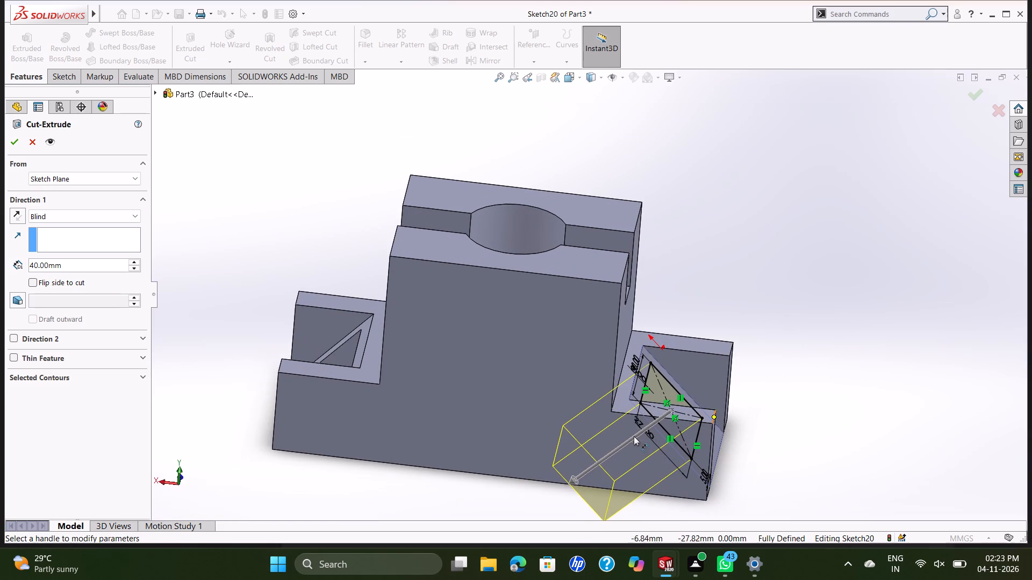
middle_drag(773, 368, 749, 374)
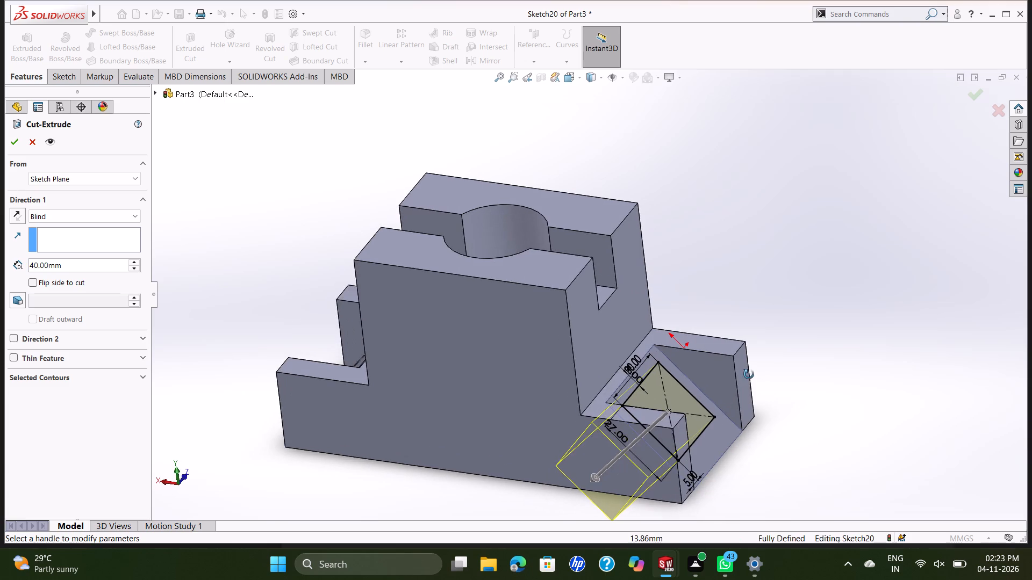
middle_drag(749, 374, 750, 374)
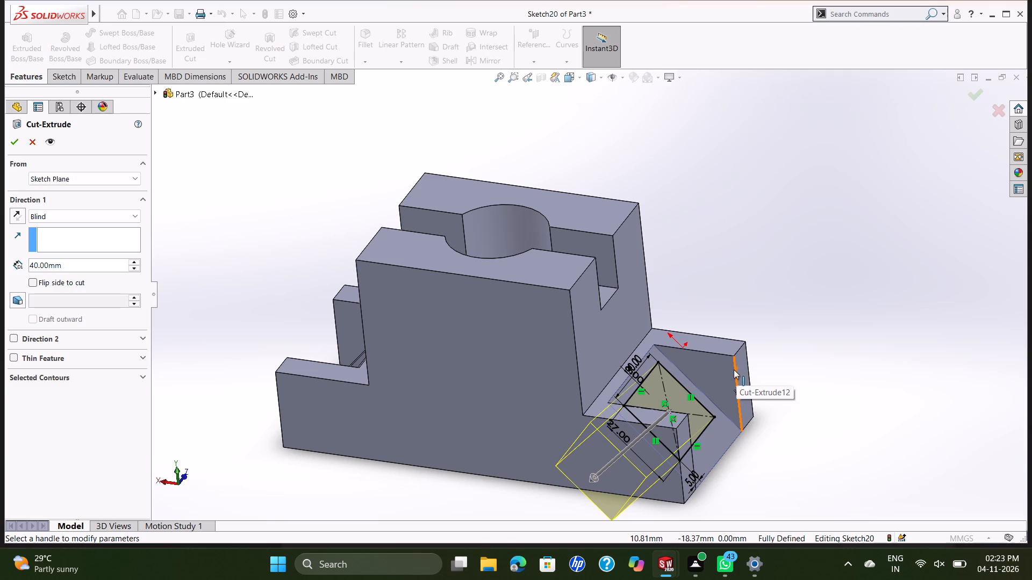
click(13, 140)
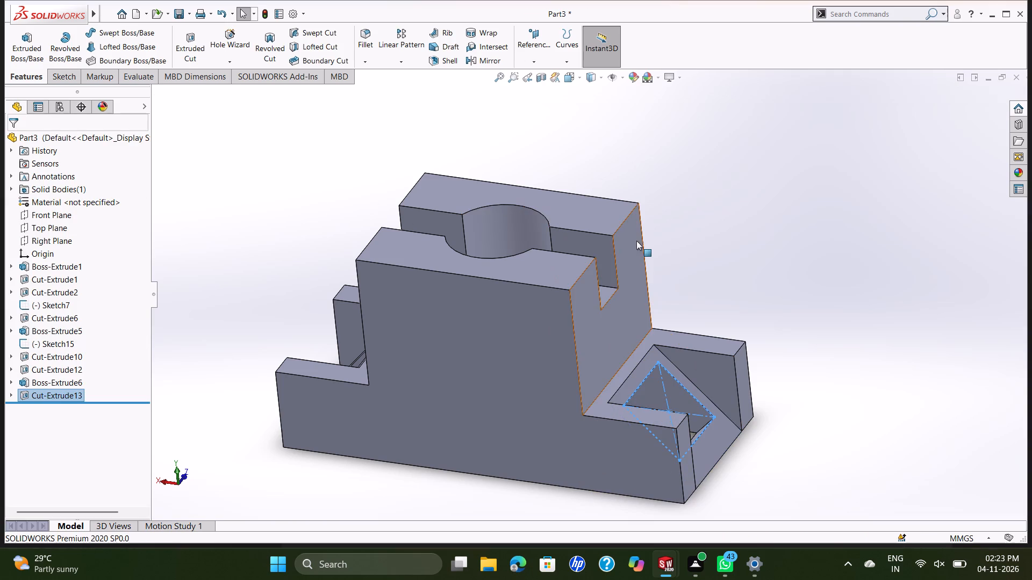
Examine the block from several angles, checking both sloped openings and the dimensions of the stepped side face and the first ramp.
middle_drag(642, 247, 670, 418)
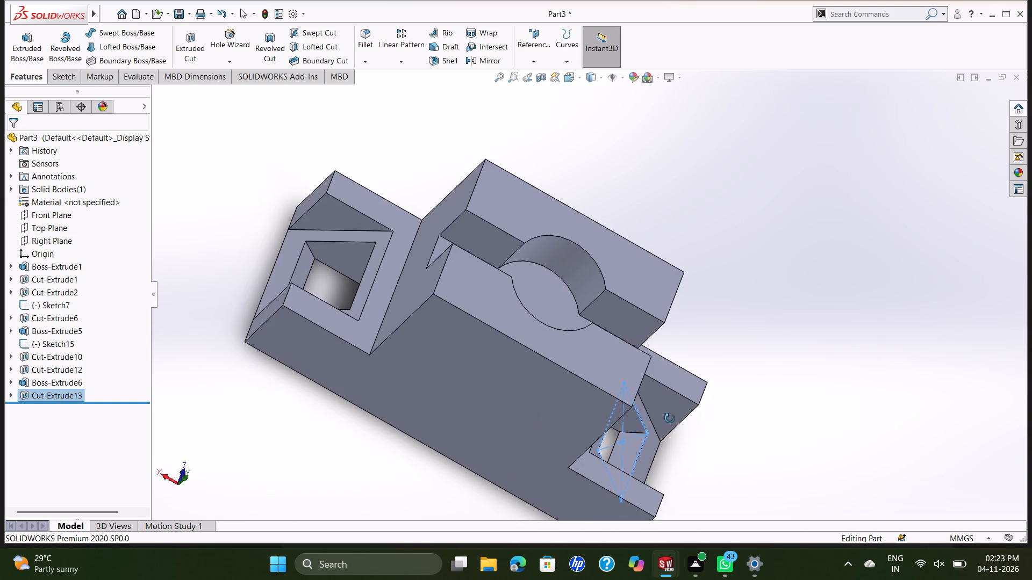
middle_drag(670, 418, 618, 437)
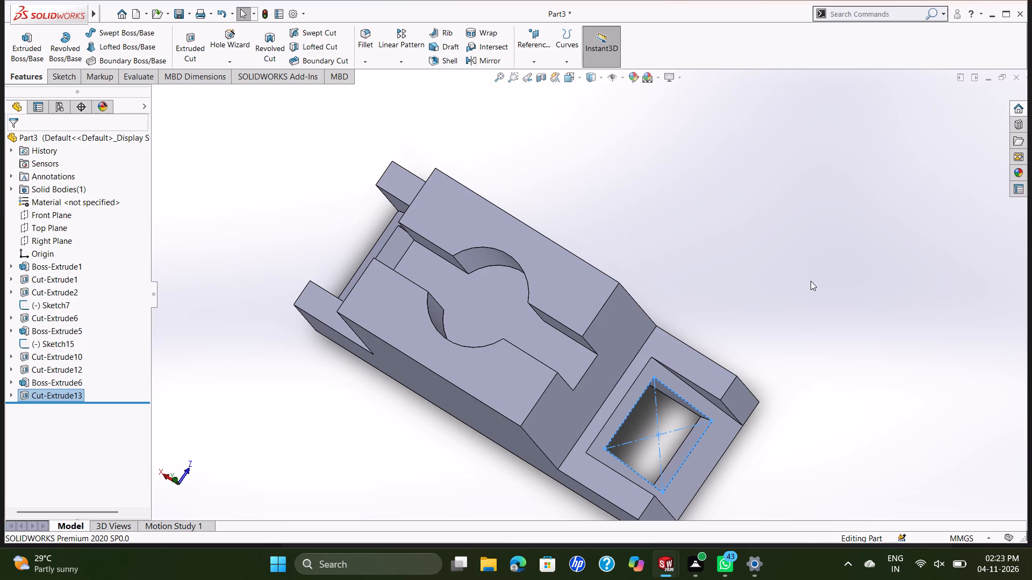
key(Escape)
middle_drag(804, 318, 801, 225)
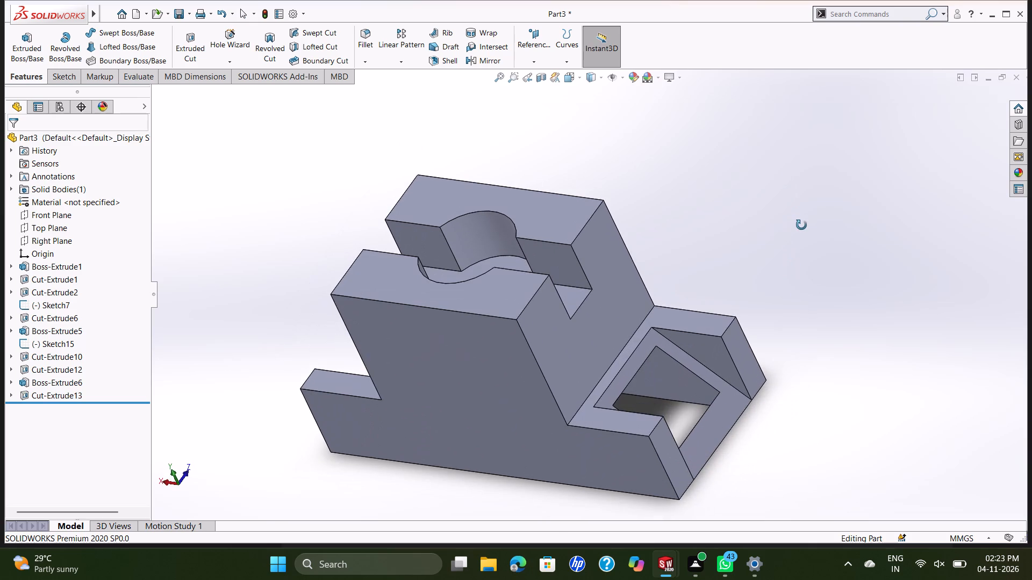
middle_drag(801, 225, 823, 231)
middle_drag(807, 311, 857, 325)
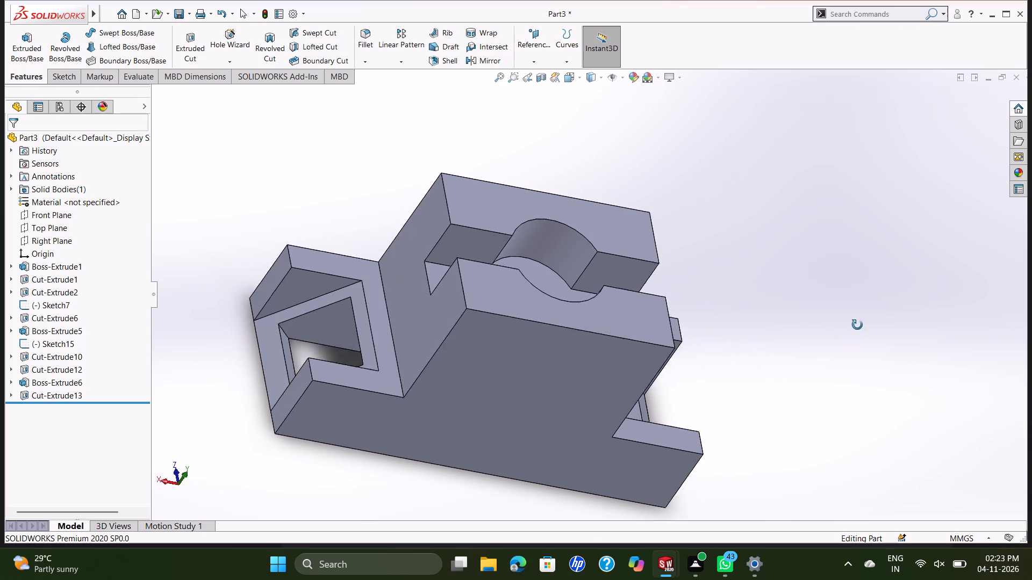
middle_drag(857, 325, 788, 301)
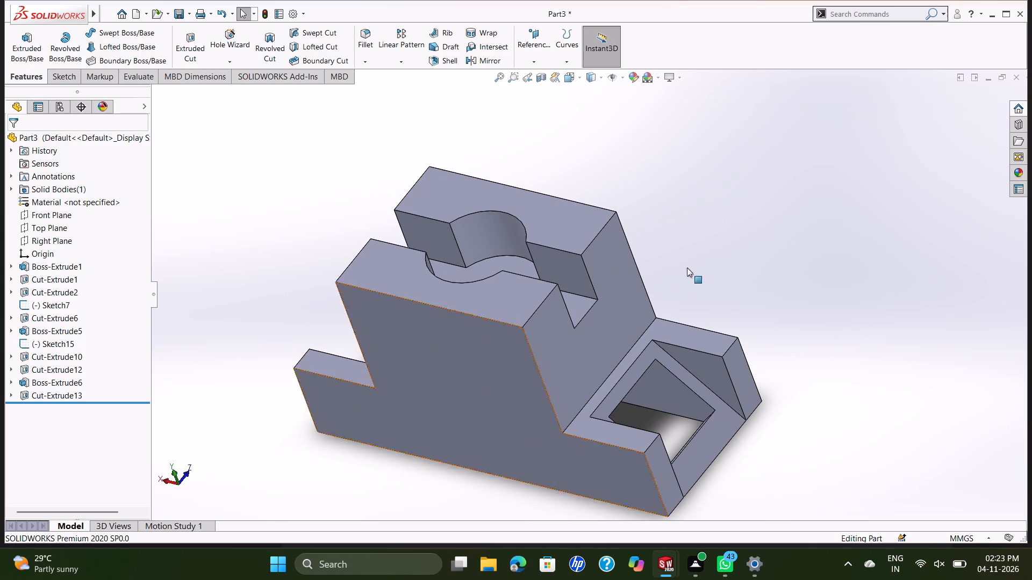
click(506, 350)
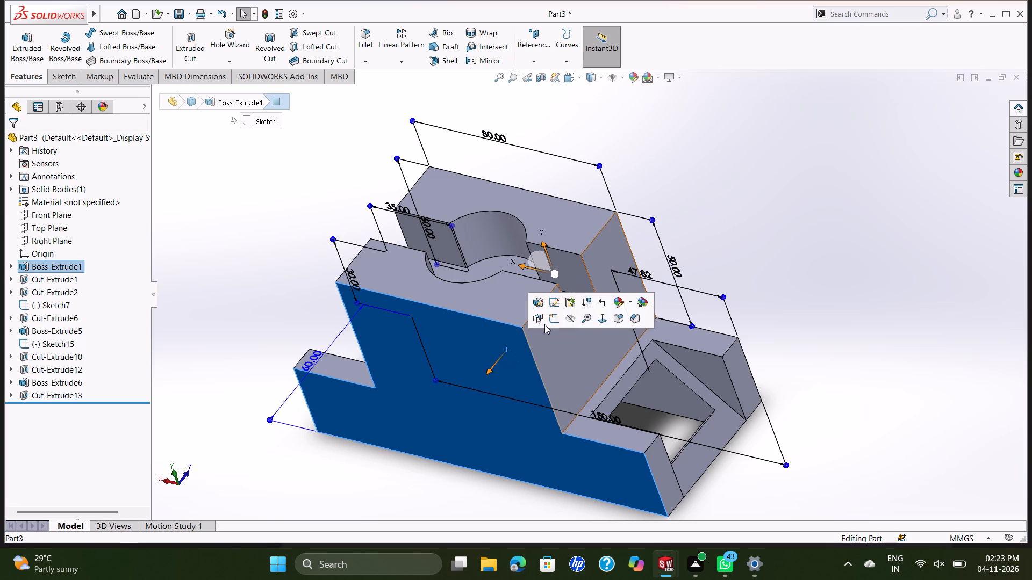
middle_drag(598, 253, 649, 136)
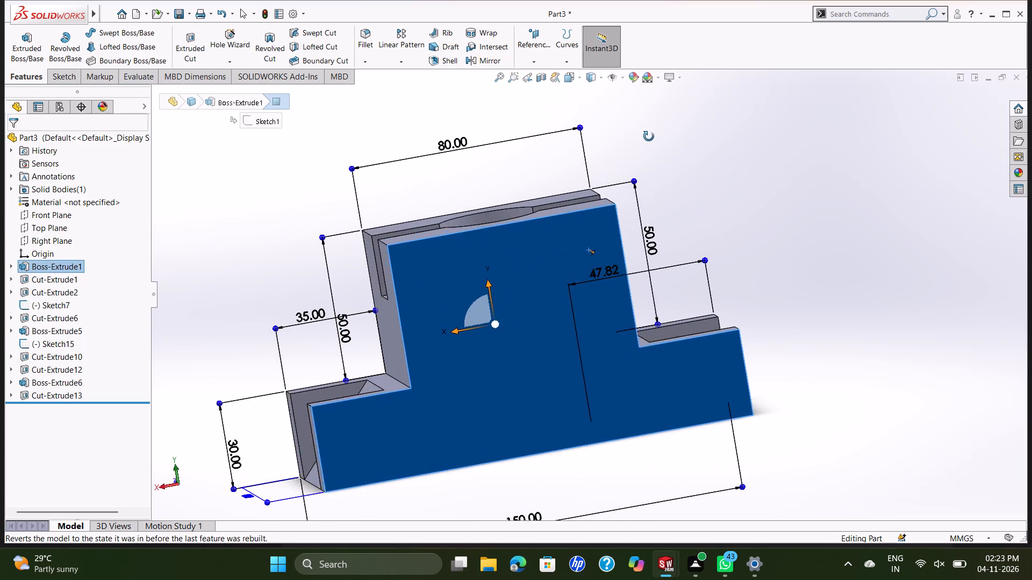
middle_drag(649, 136, 815, 147)
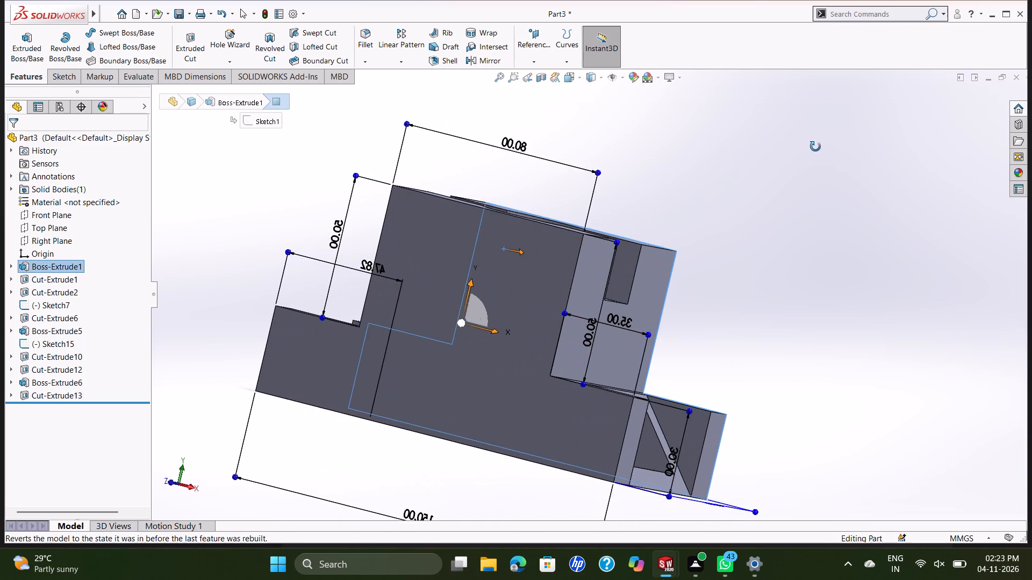
middle_drag(815, 147, 648, 154)
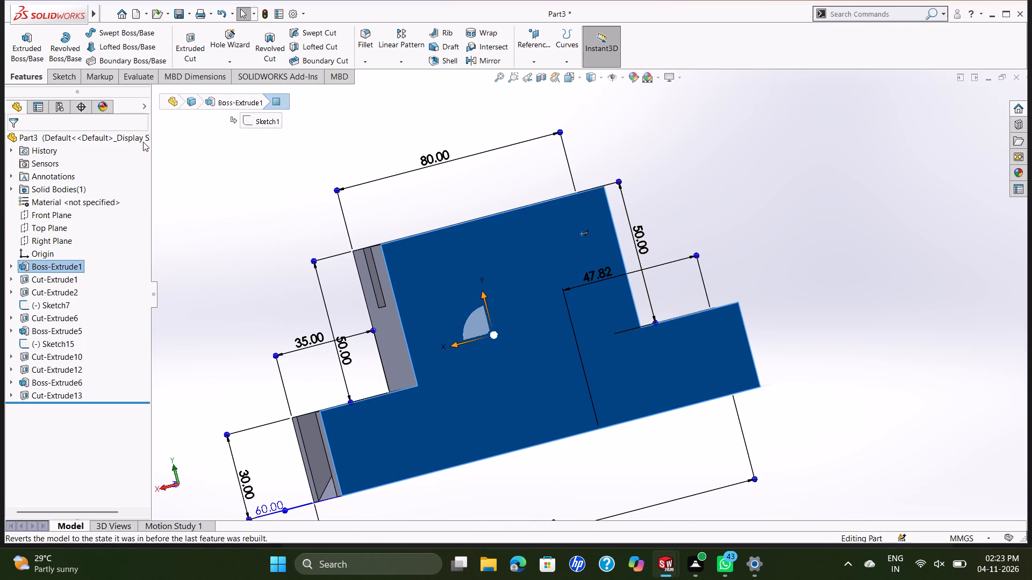
key(ctrl+7)
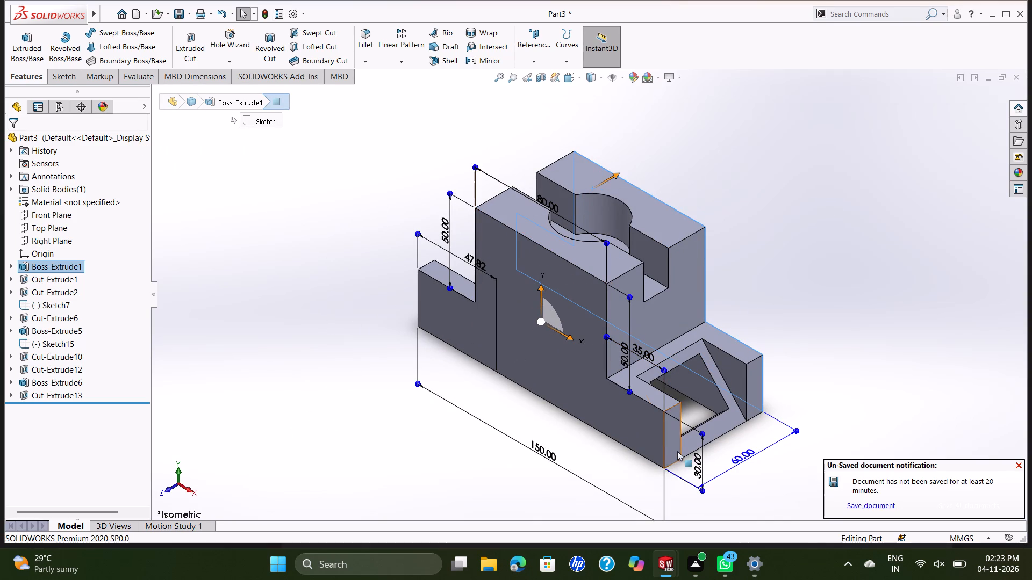
click(722, 418)
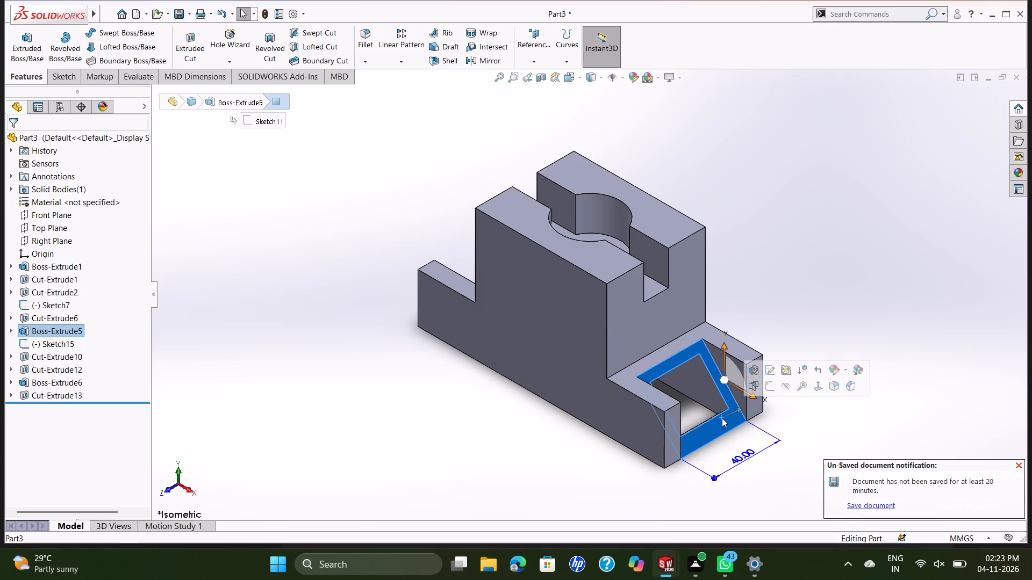
double_click(722, 418)
click(823, 332)
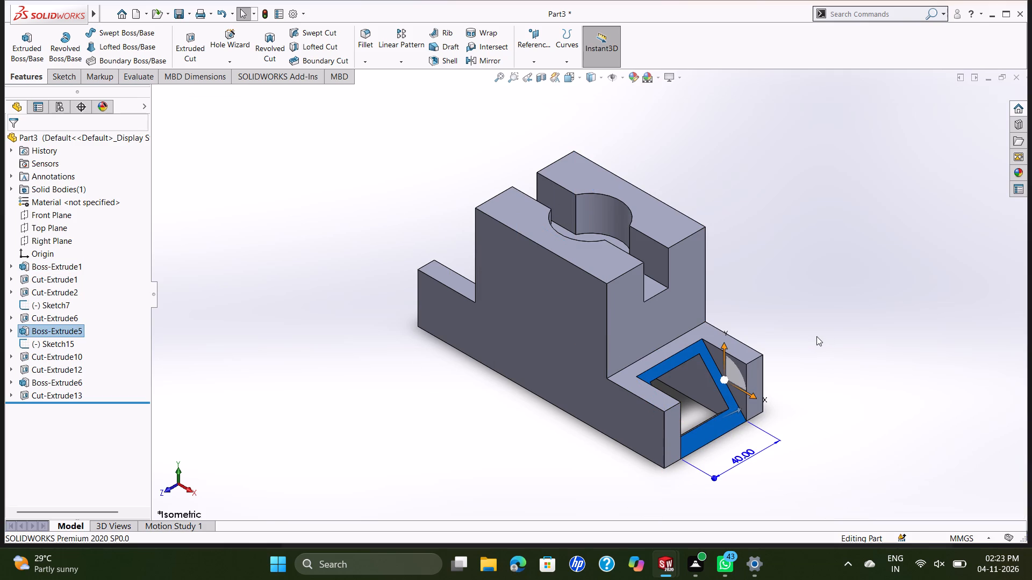
click(711, 429)
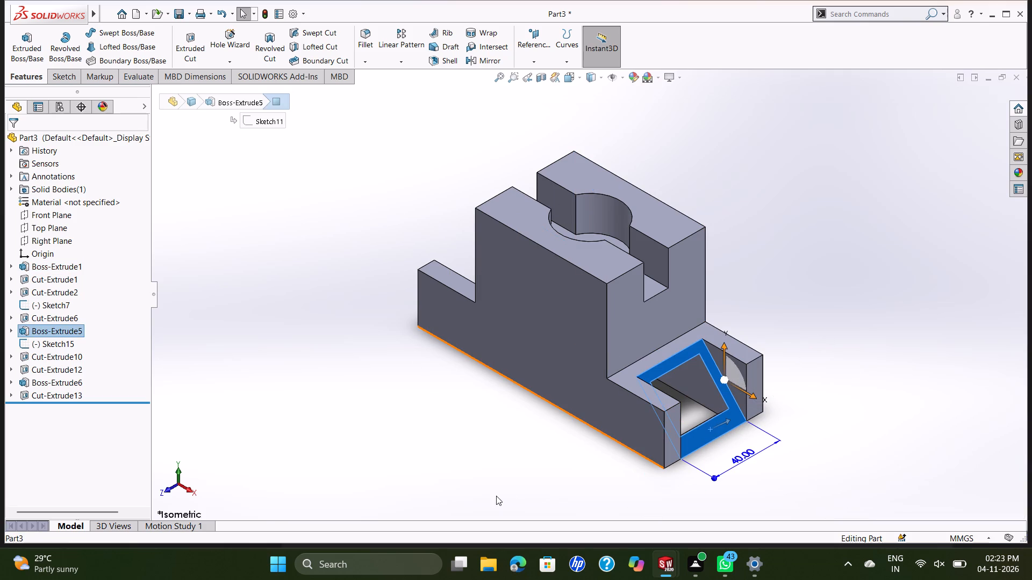
key(Escape)
click(479, 311)
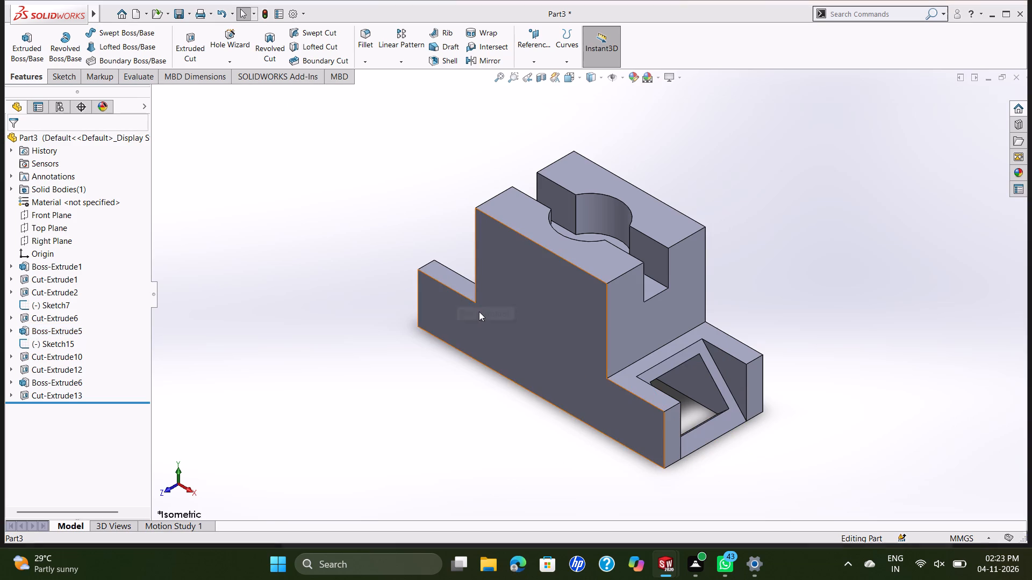
Examine the dimensions of the sloped walls and openings at both ends of the block.
double_click(489, 316)
key(Escape)
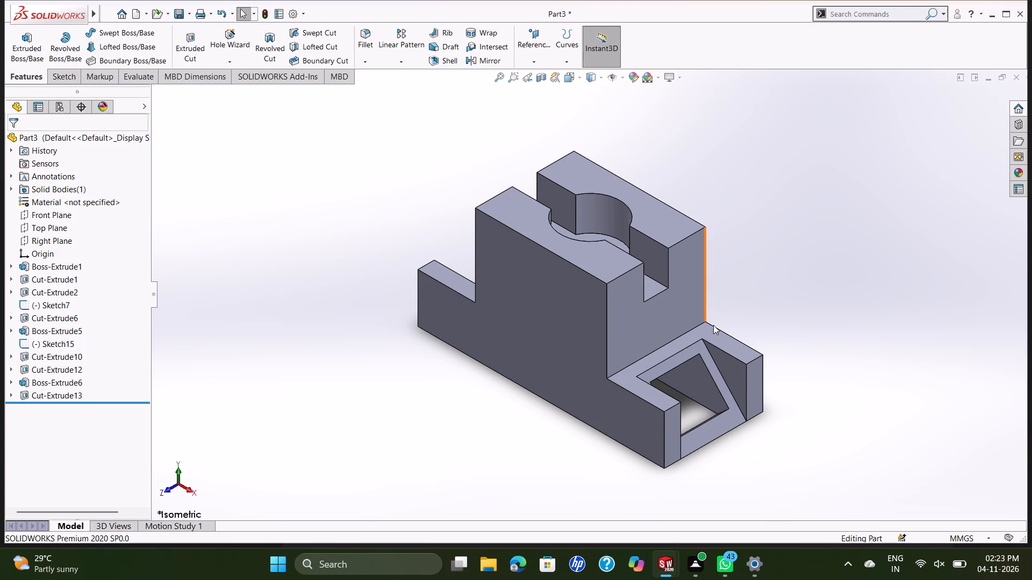
double_click(720, 379)
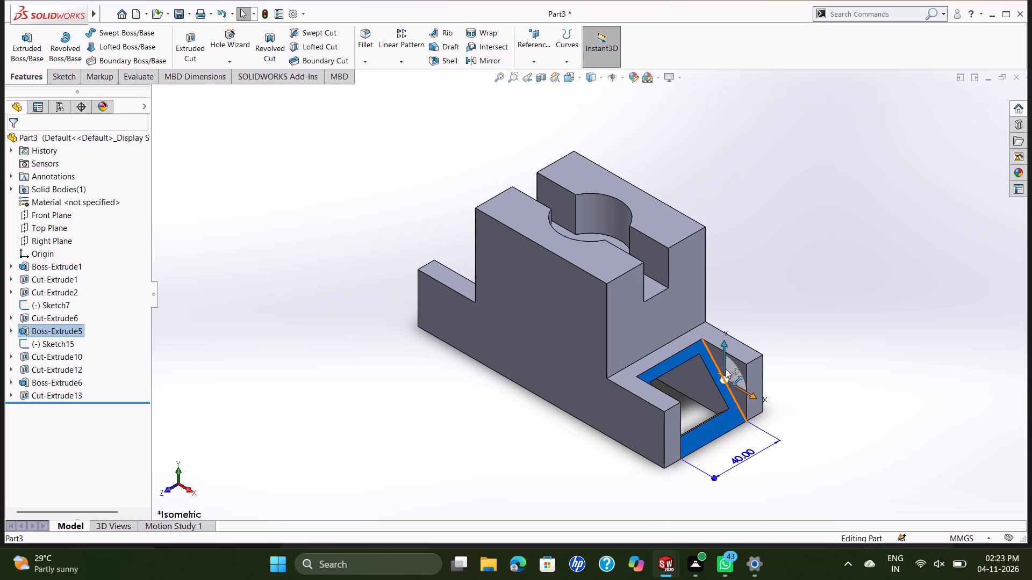
double_click(726, 369)
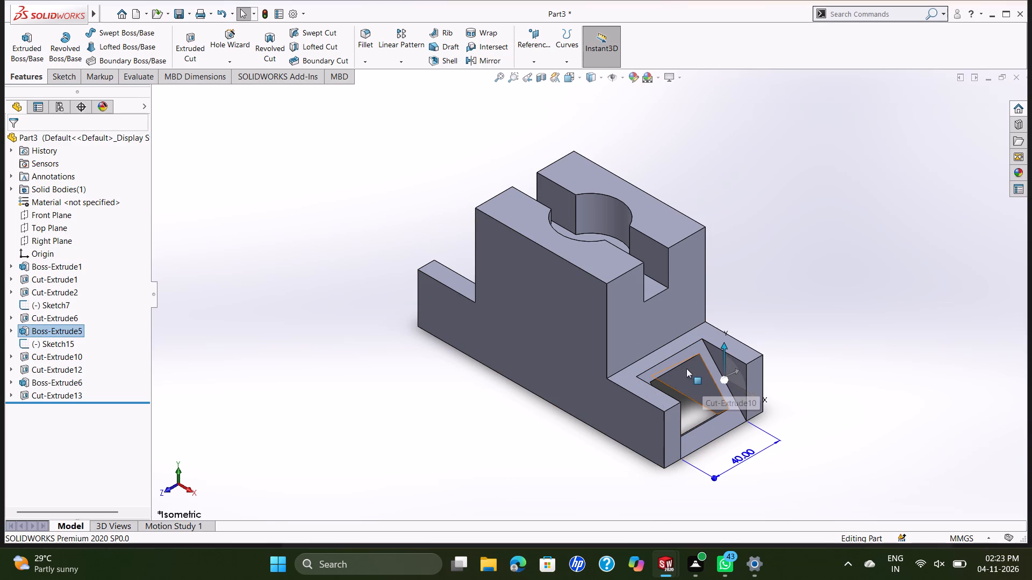
double_click(683, 361)
key(Escape)
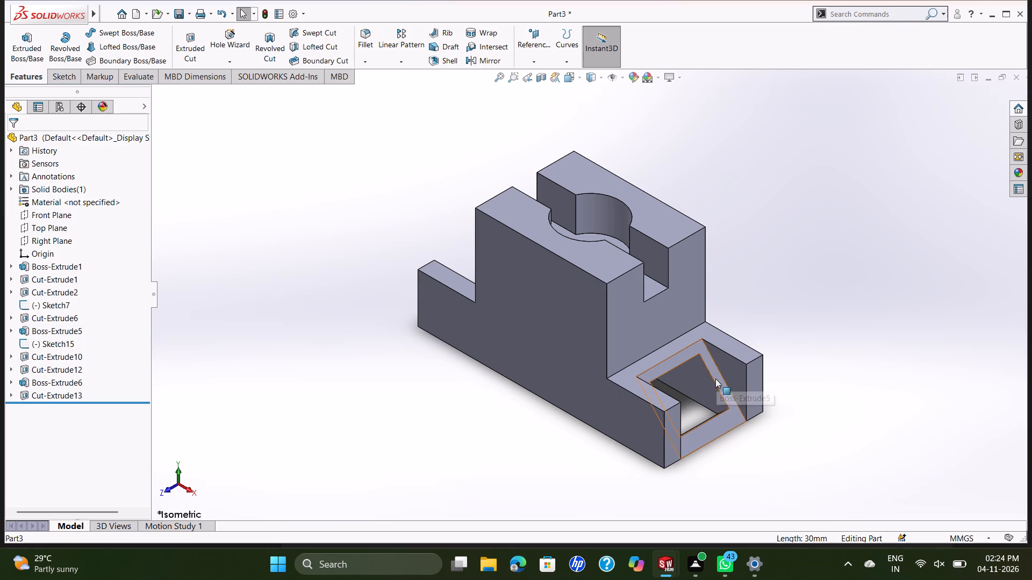
double_click(715, 380)
key(Escape)
middle_drag(539, 349, 601, 433)
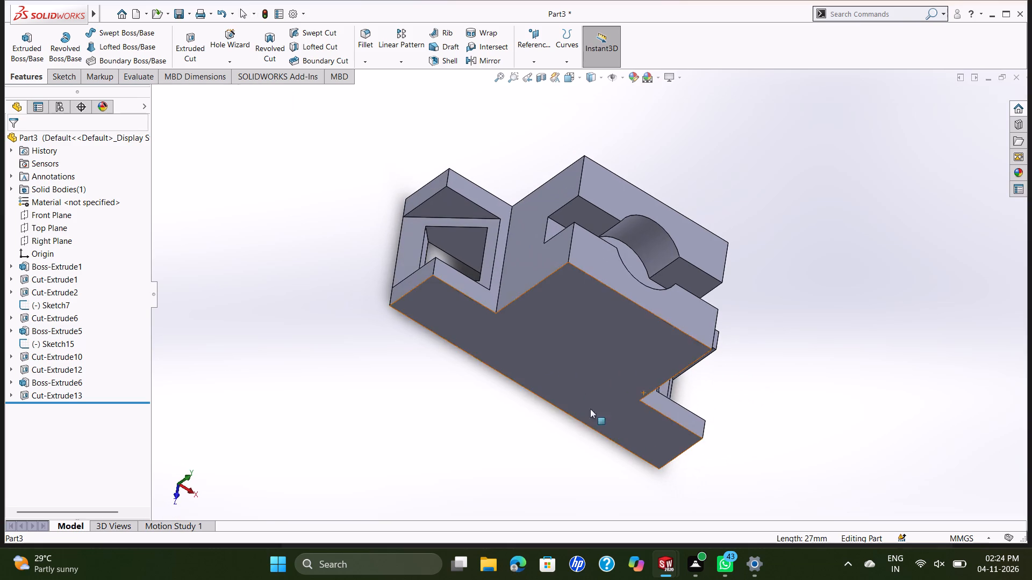
double_click(490, 252)
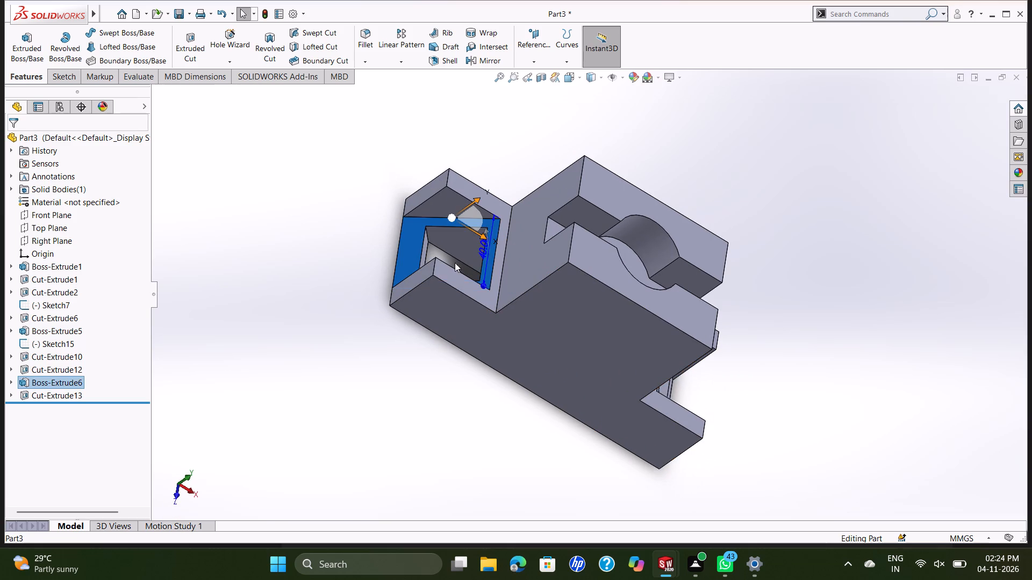
key(Escape)
Examine the main stepped body's profile dimensions and width, and inspect its top faces from several angles.
middle_drag(775, 303, 676, 230)
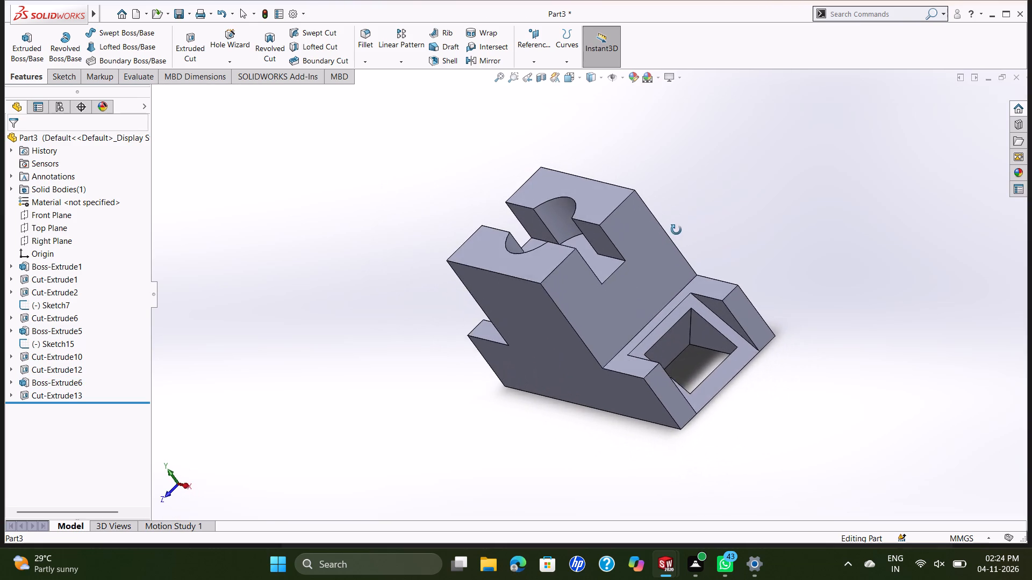
middle_drag(676, 230, 694, 232)
double_click(675, 244)
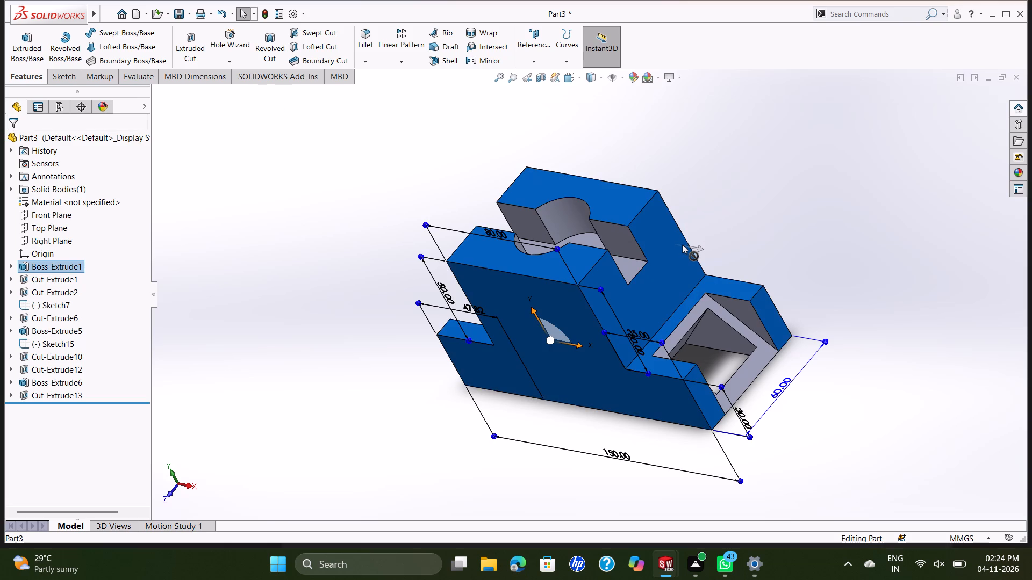
middle_drag(700, 244, 733, 185)
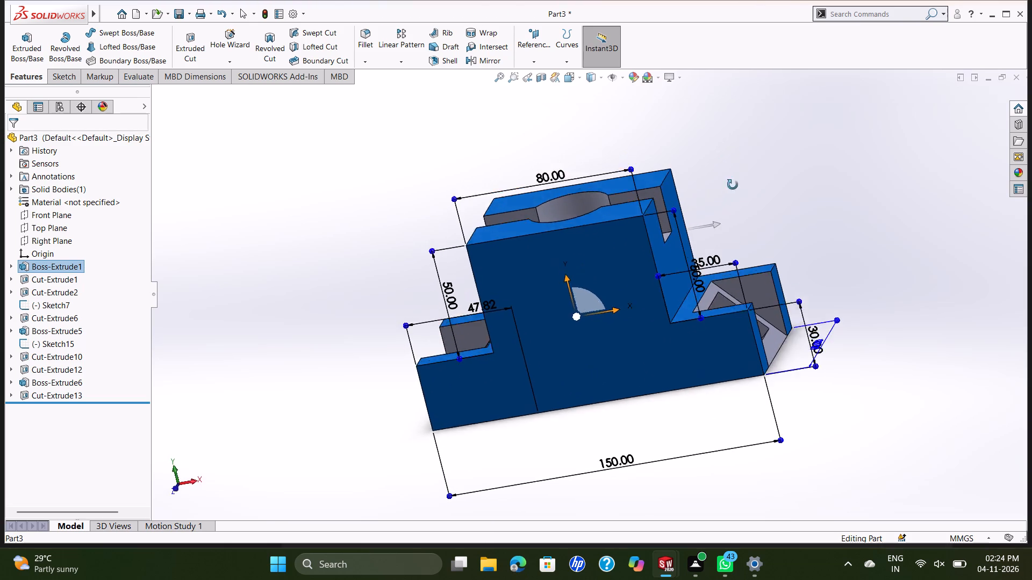
middle_drag(733, 185, 693, 299)
double_click(632, 219)
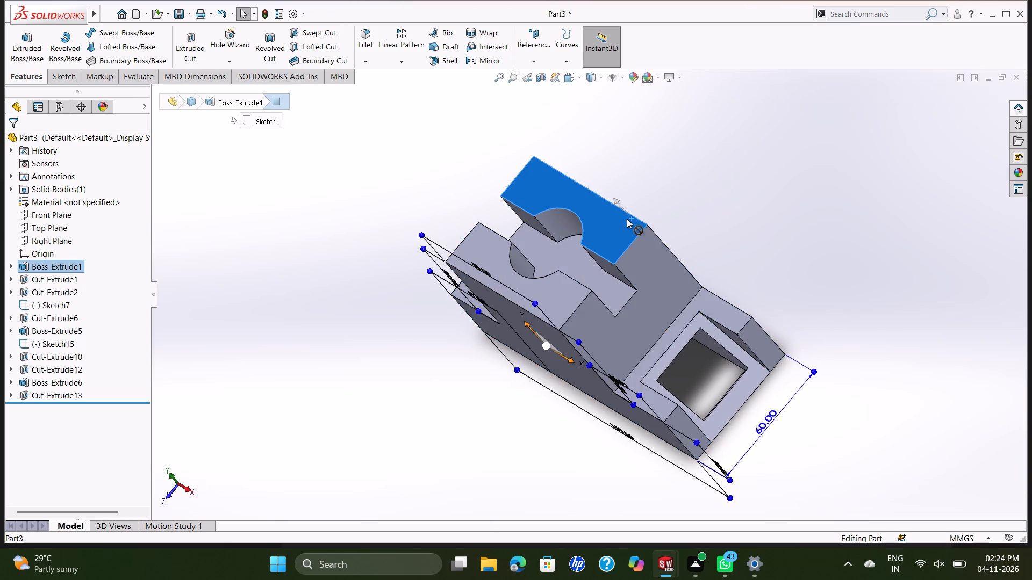
double_click(626, 220)
key(Escape)
double_click(620, 234)
key(Escape)
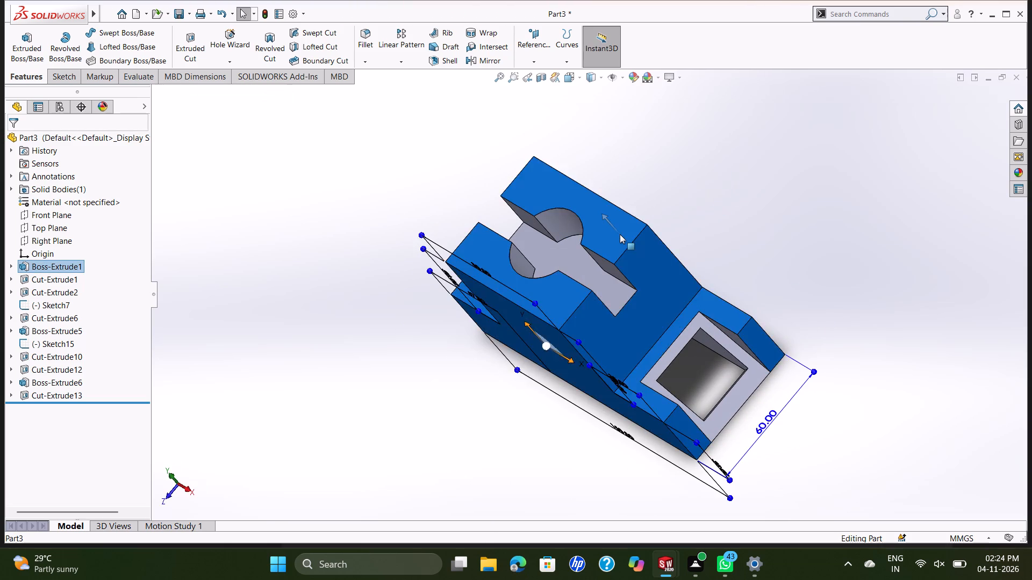
double_click(624, 236)
key(Escape)
middle_drag(769, 229, 808, 158)
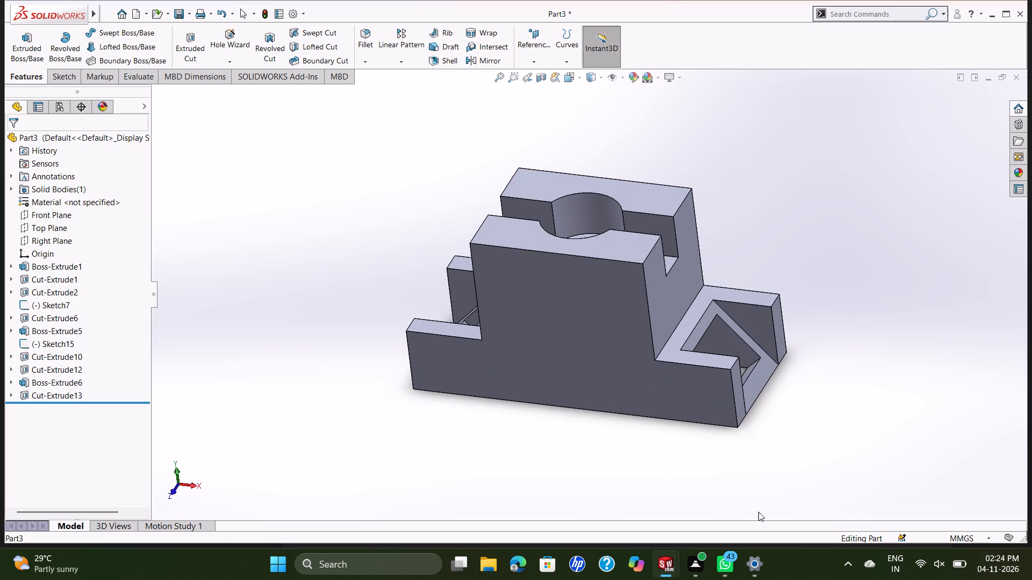
scroll(752, 498, down, 2)
scroll(752, 491, up, 2)
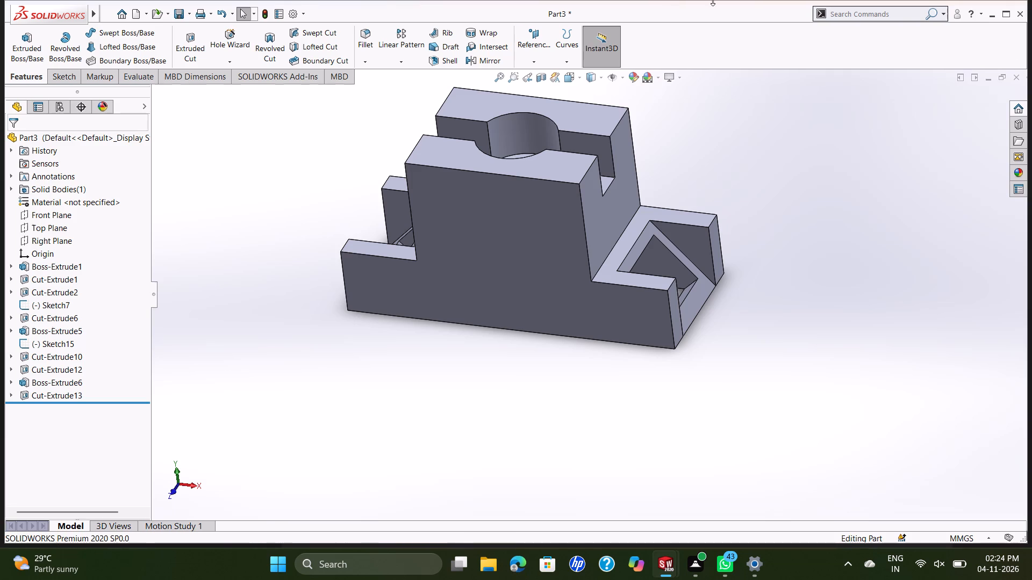
Save the part, shown in isometric view, as D 32 in the Documents folder.
click(504, 78)
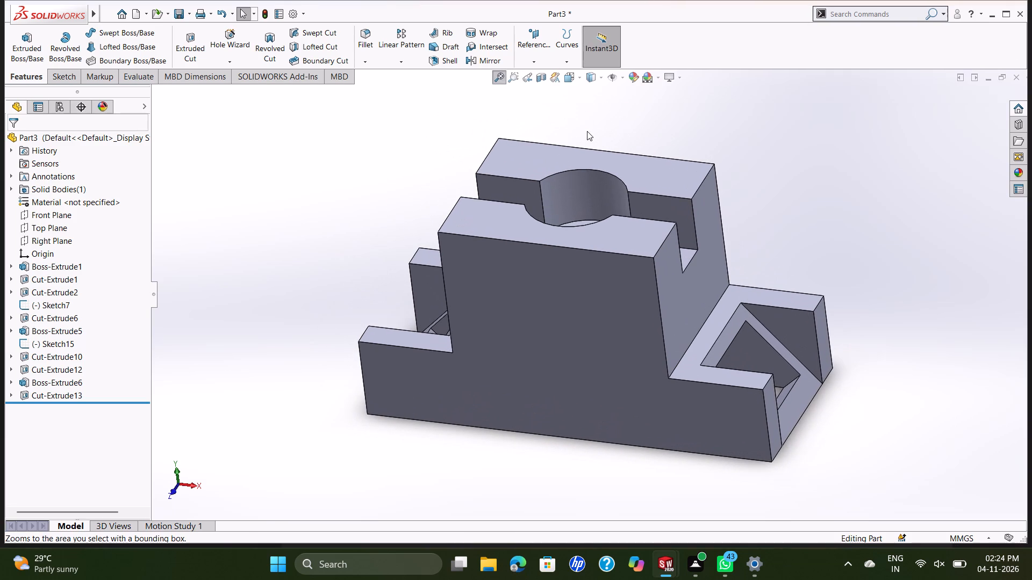
key(ctrl+7)
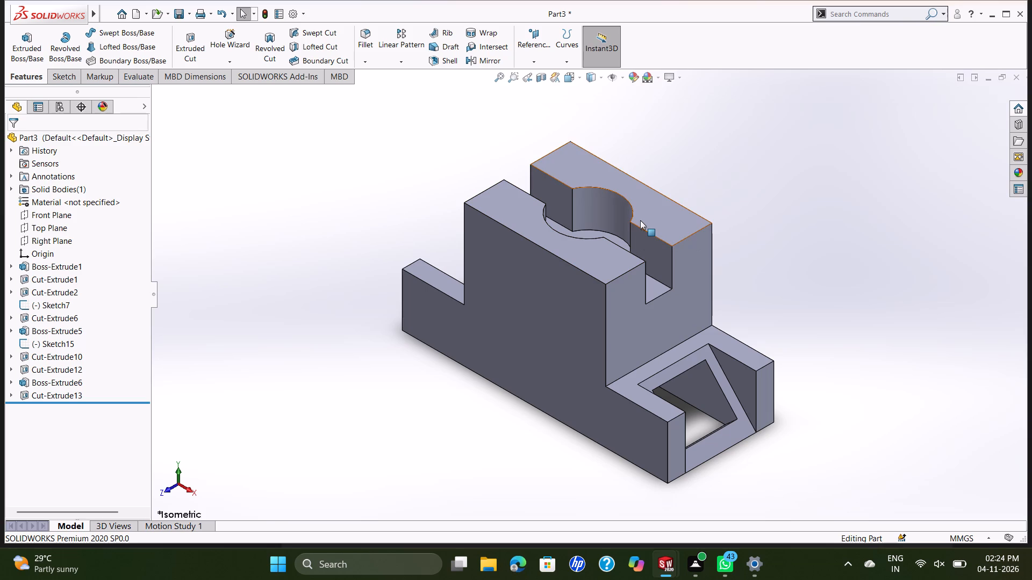
key(ctrl+s)
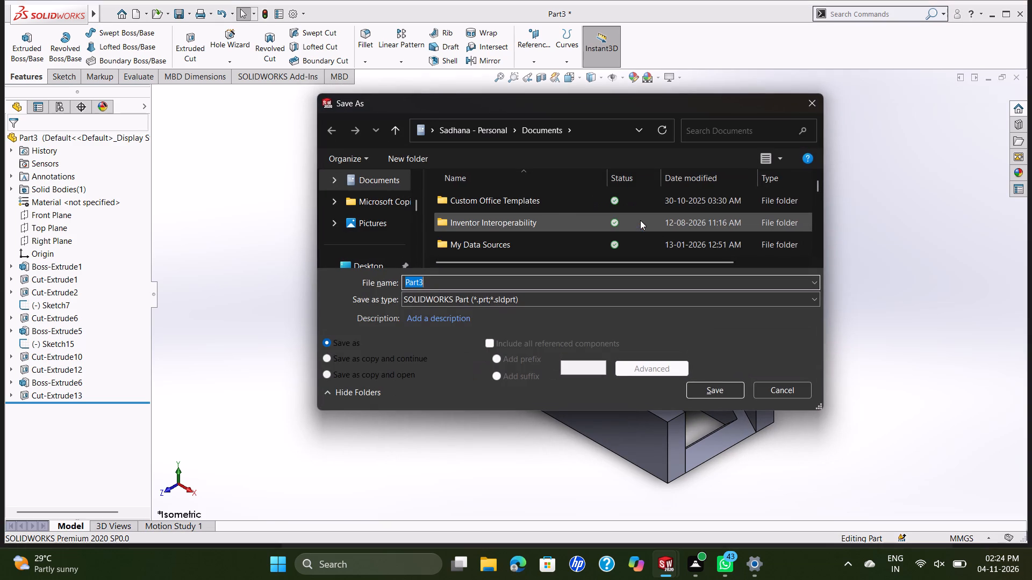
text(D)
key(space)
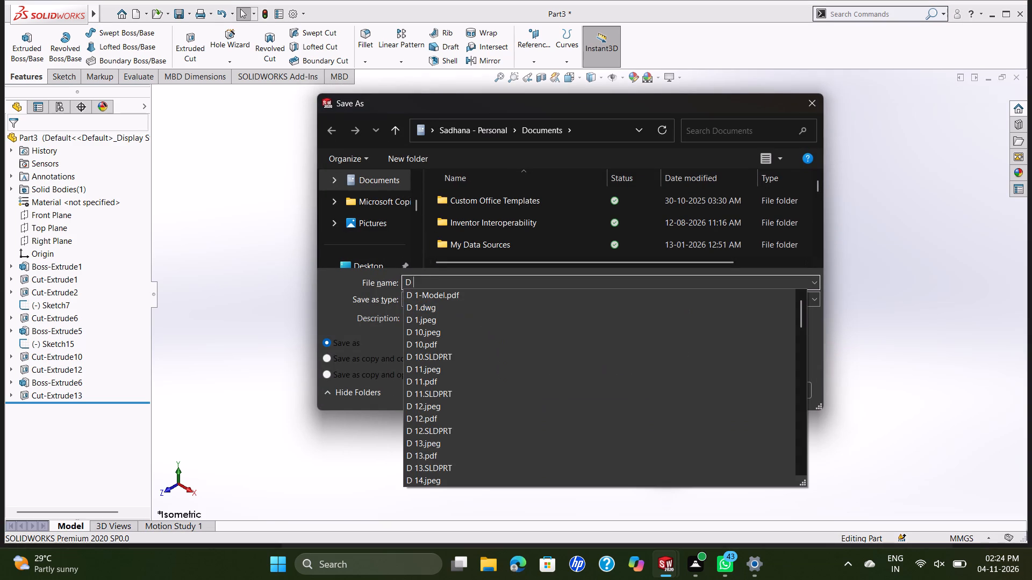
text(32)
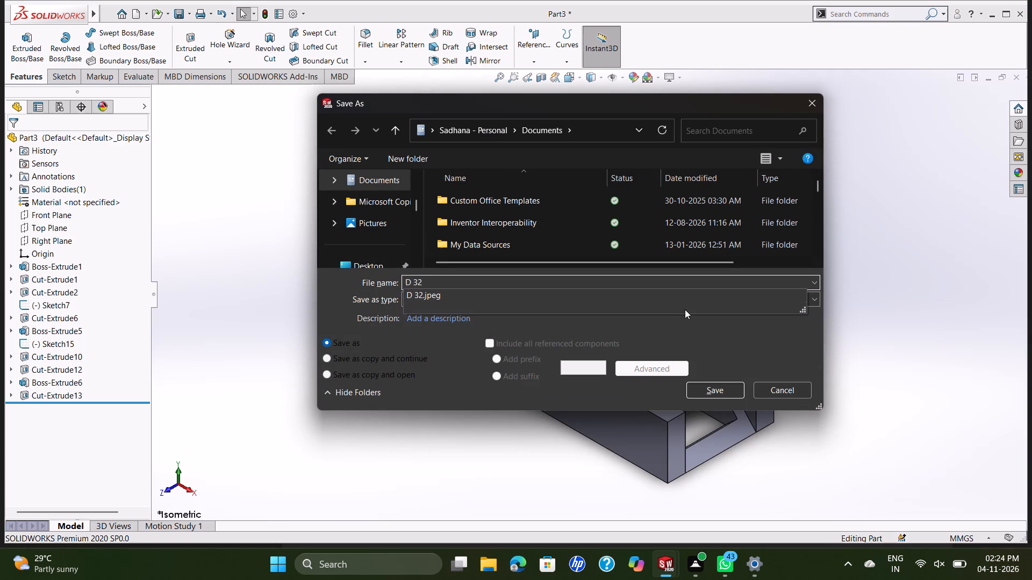
key(Return)
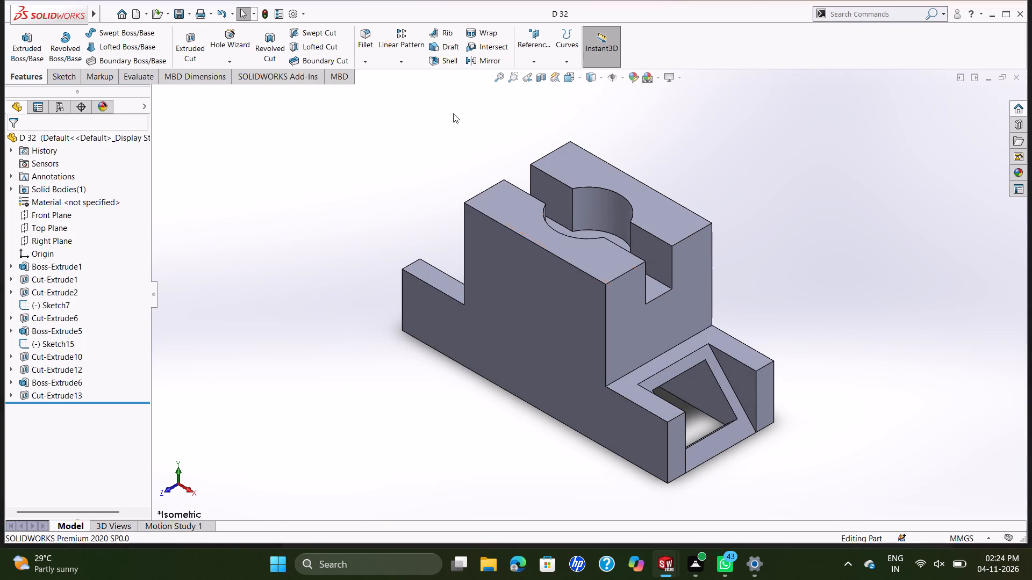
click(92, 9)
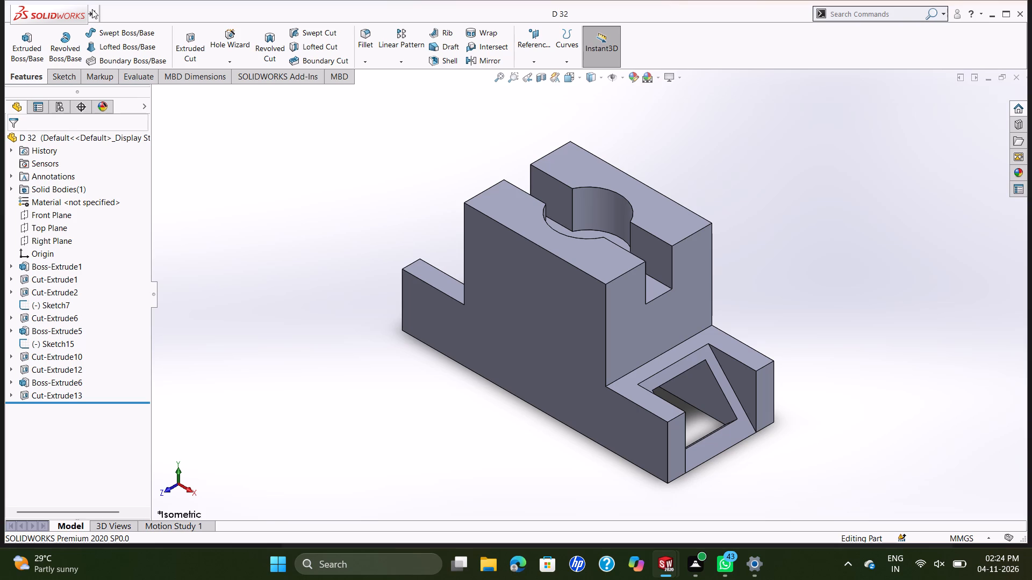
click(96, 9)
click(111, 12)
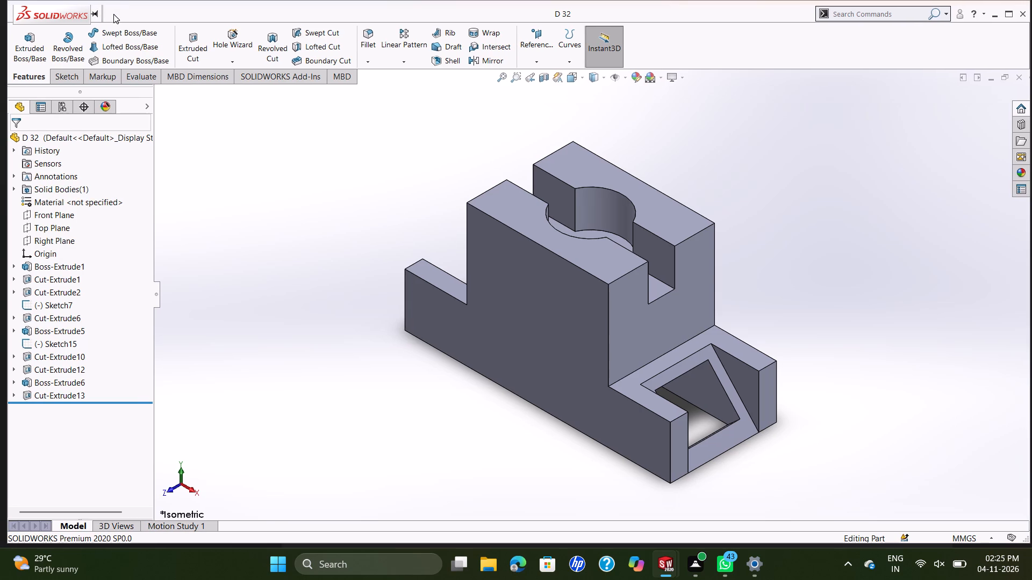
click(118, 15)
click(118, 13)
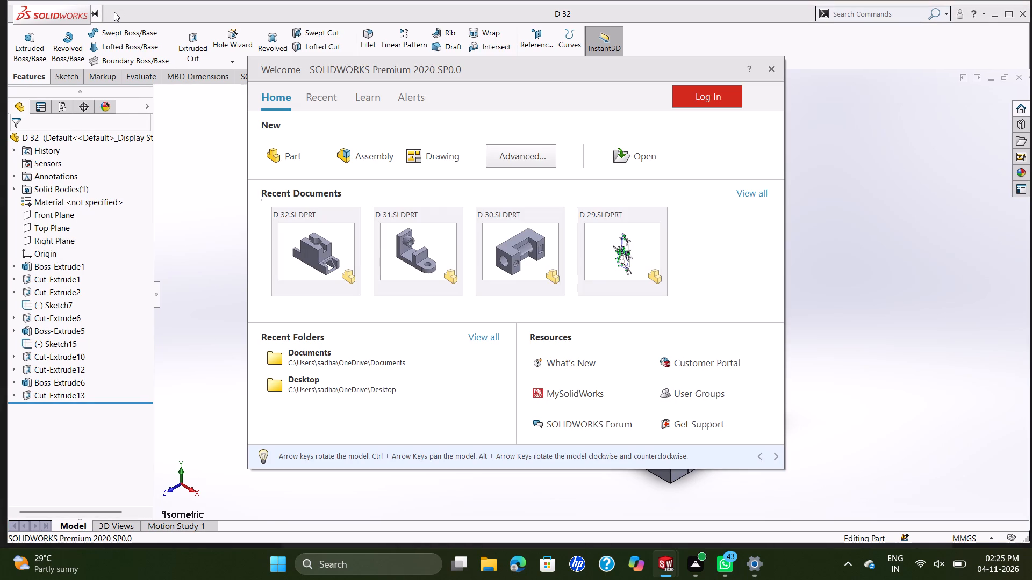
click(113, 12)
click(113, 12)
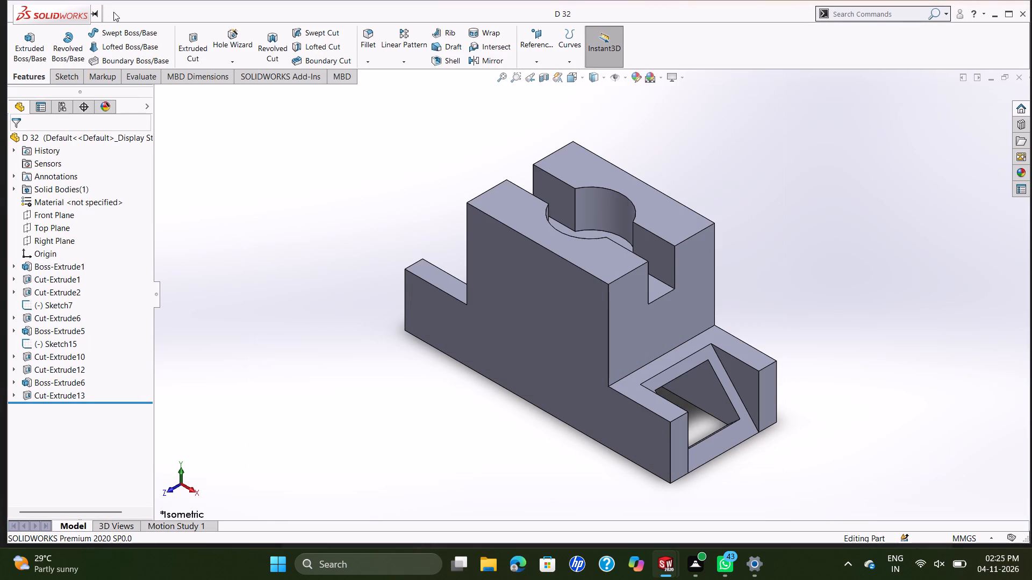
Export the part in Adobe Portable Document Format (*.pdf) as D 32 to the Documents folder.
double_click(113, 12)
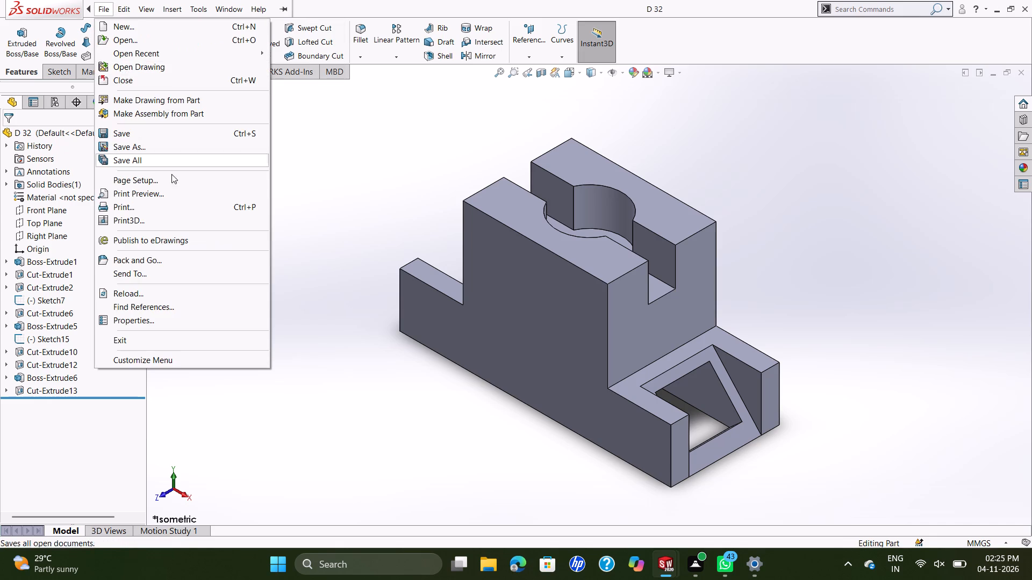
click(164, 153)
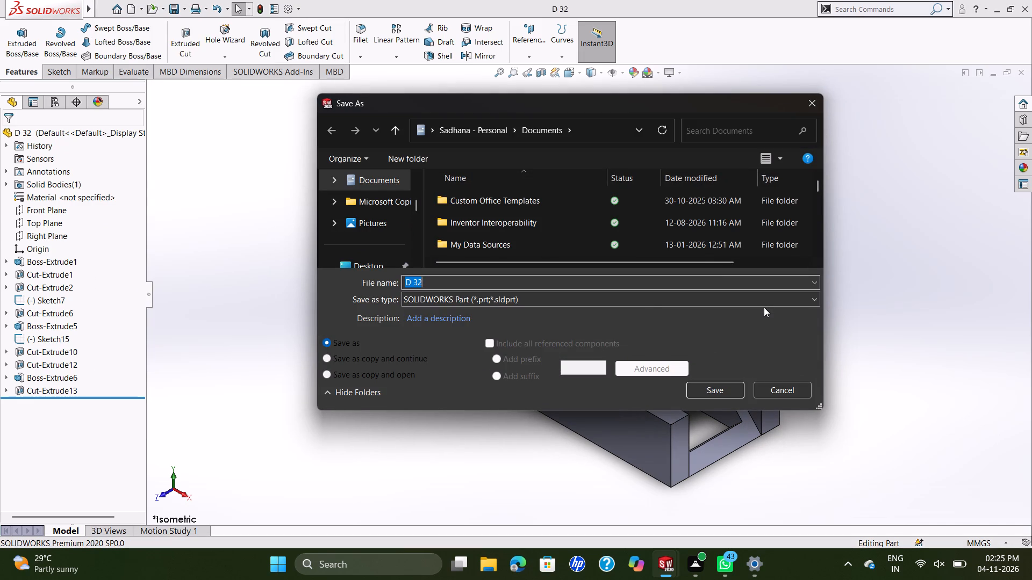
click(814, 298)
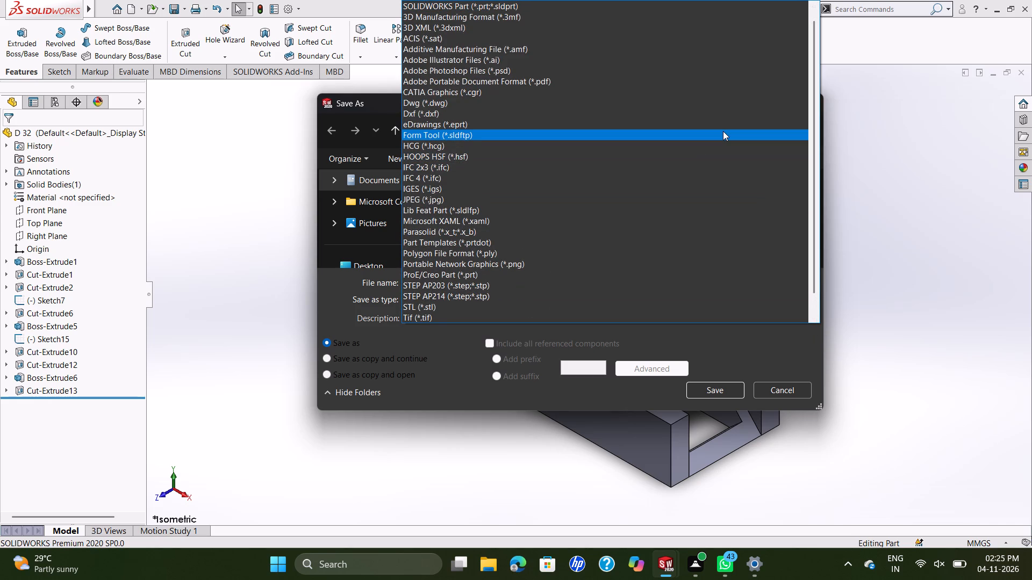
click(618, 83)
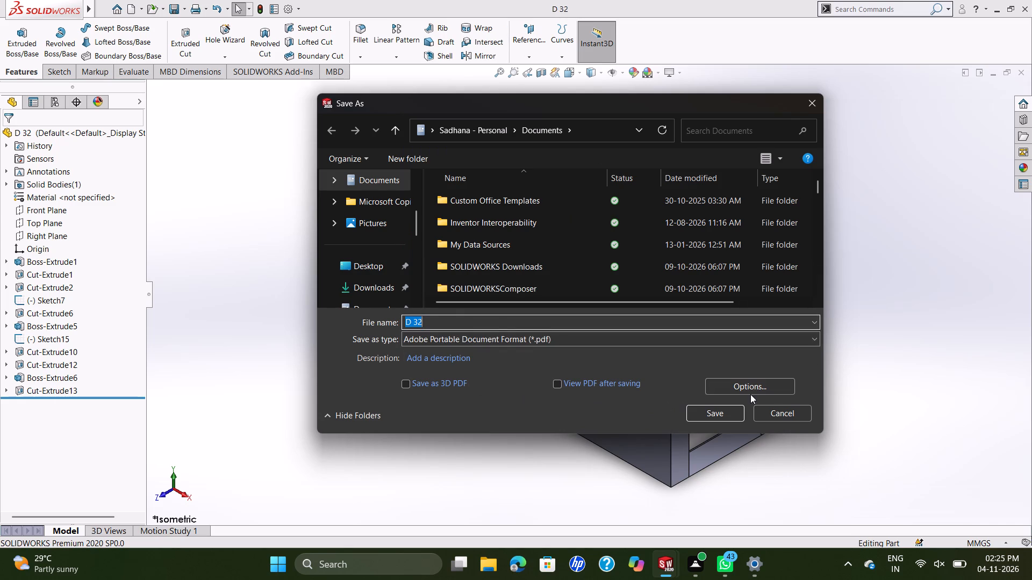
click(697, 416)
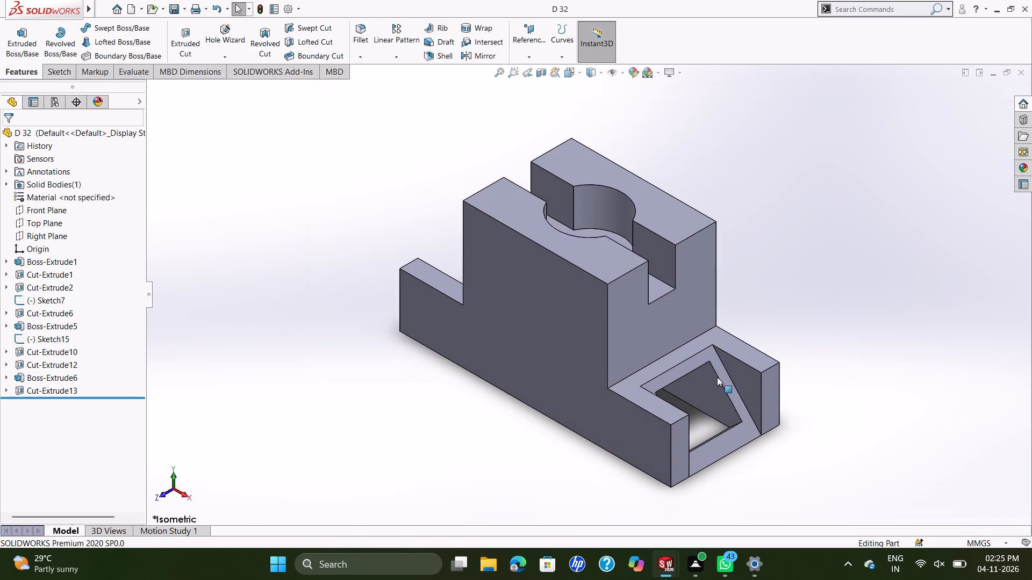